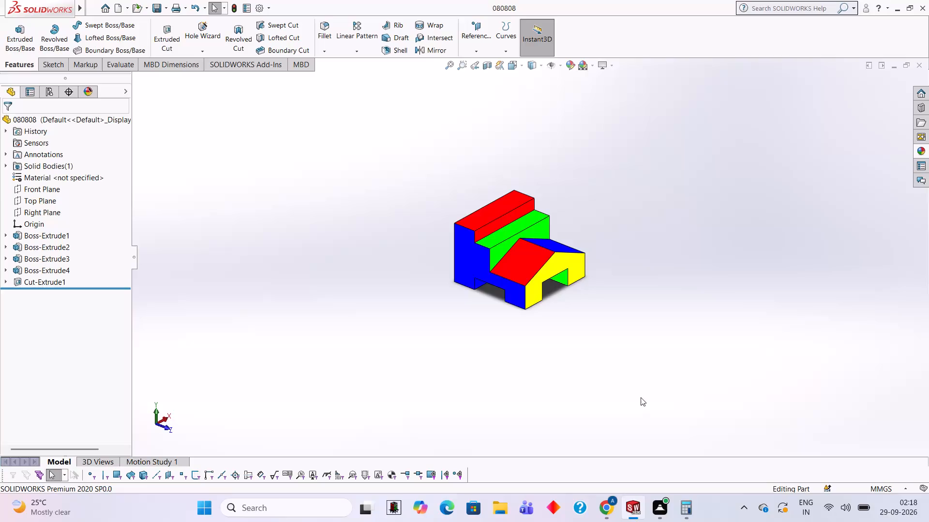
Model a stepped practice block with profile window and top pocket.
Close the open 080808 part and create a new part document.
click(919, 68)
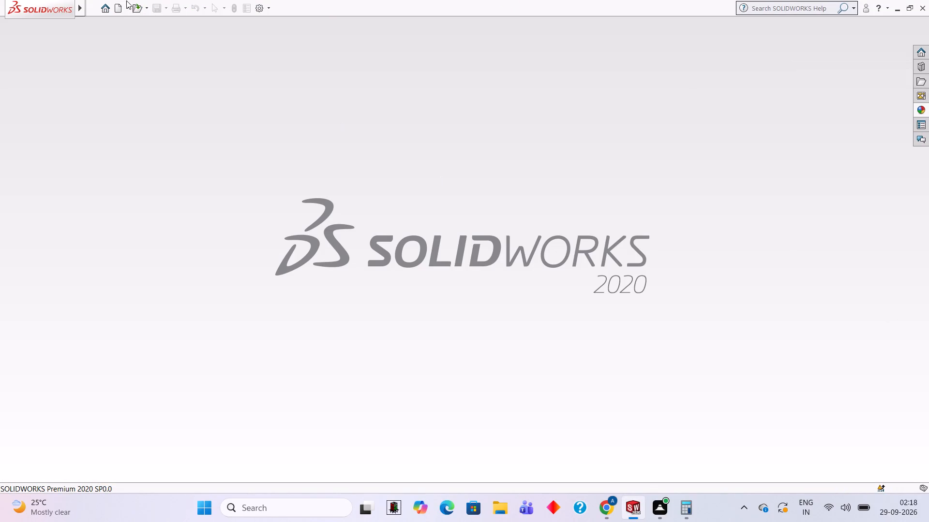
click(120, 7)
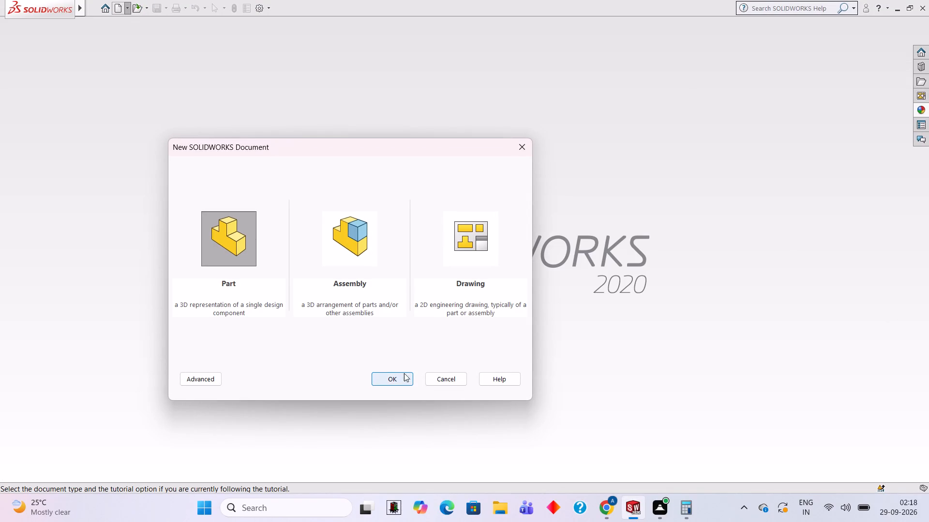
click(399, 373)
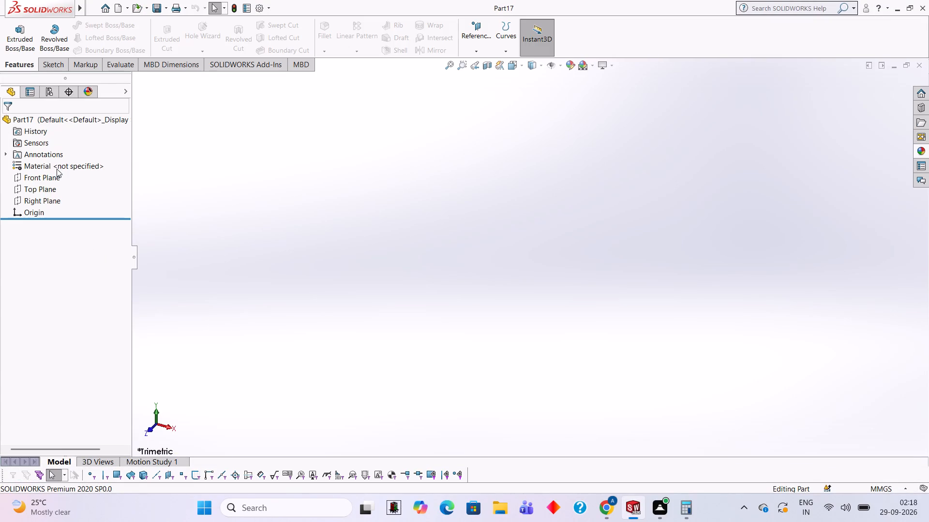
On the Front Plane, sketch connected lines from the origin: 40 mm up, 15 mm right, and 15 mm up.
click(42, 176)
click(50, 157)
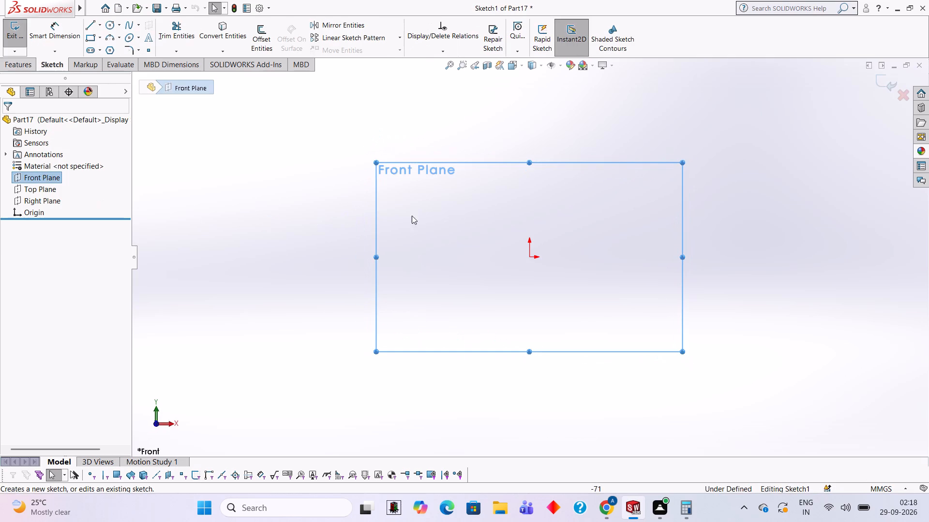
click(418, 218)
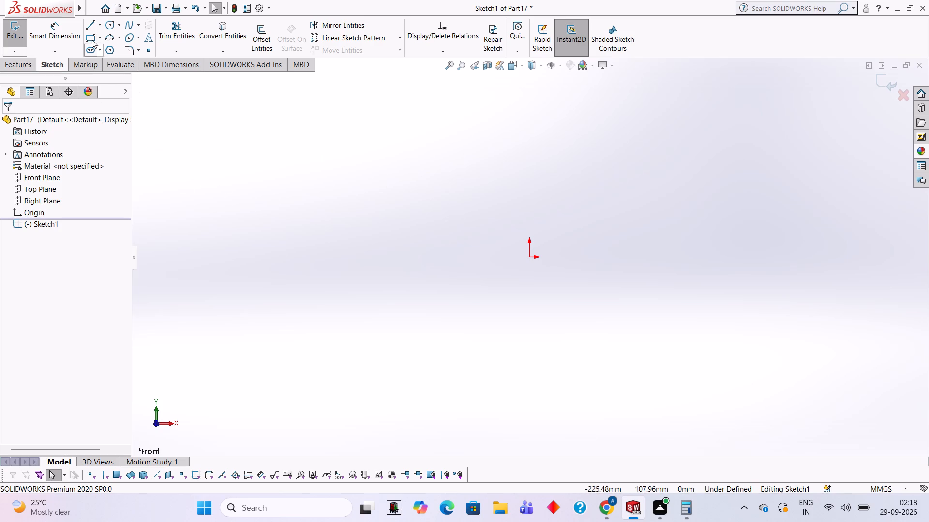
click(90, 21)
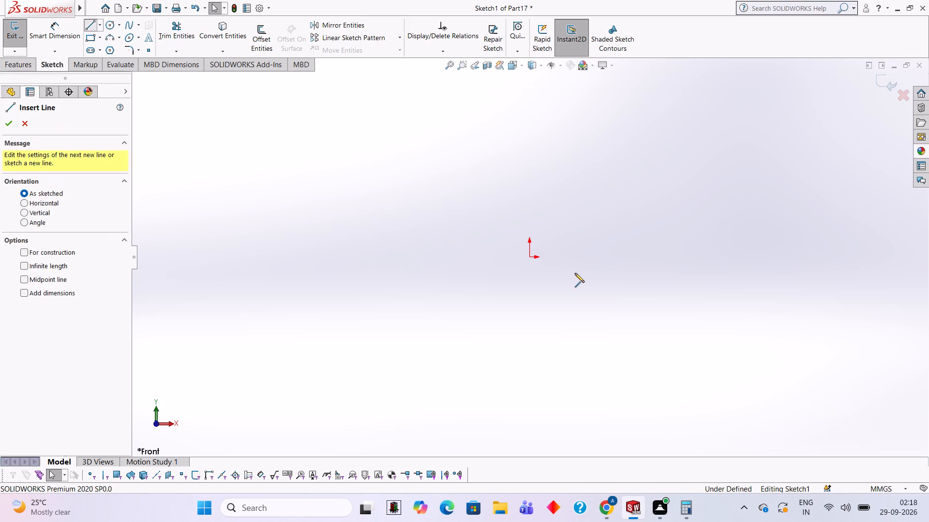
click(529, 257)
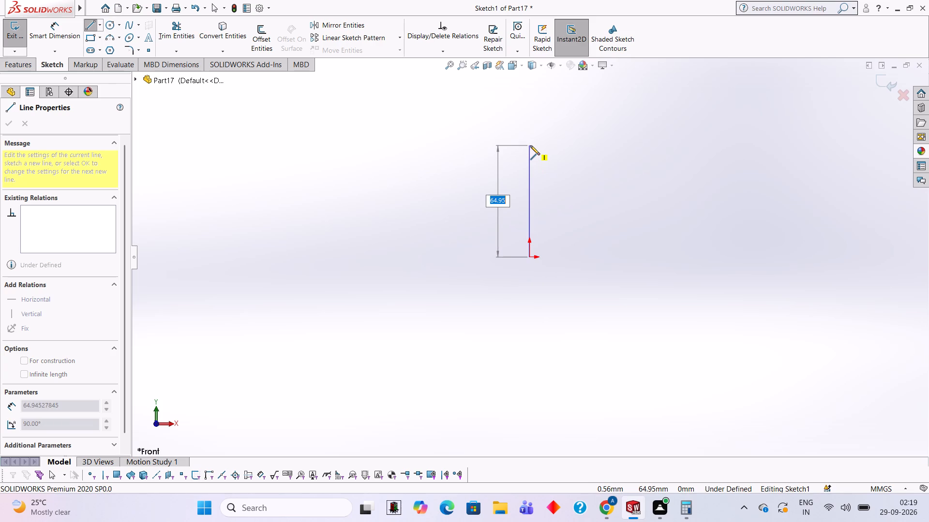
text(40)
key(Return)
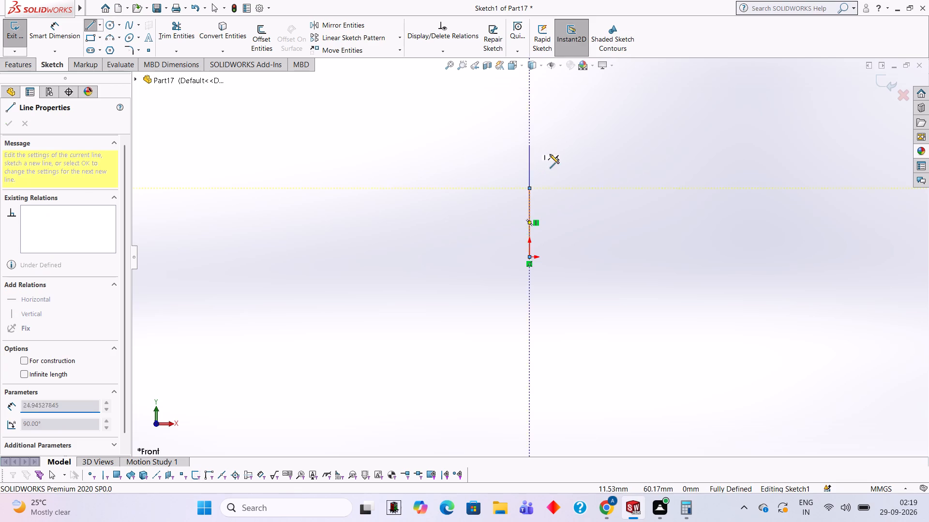
scroll(496, 259, down, 1)
scroll(554, 181, down, 3)
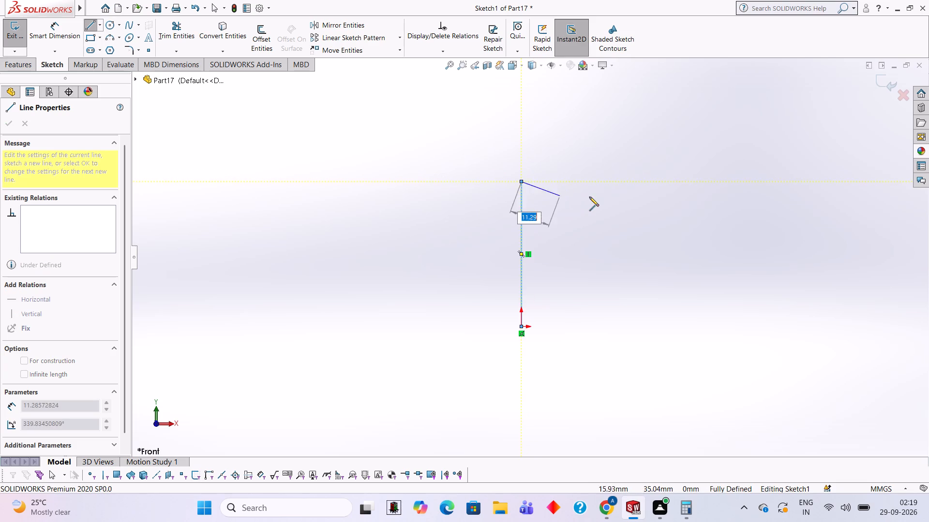
text(15)
key(Return)
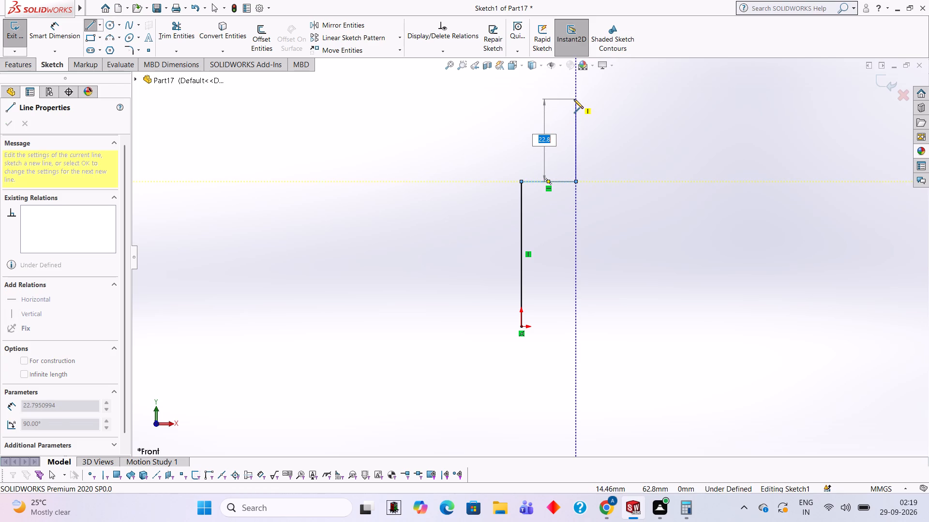
text(15)
key(Return)
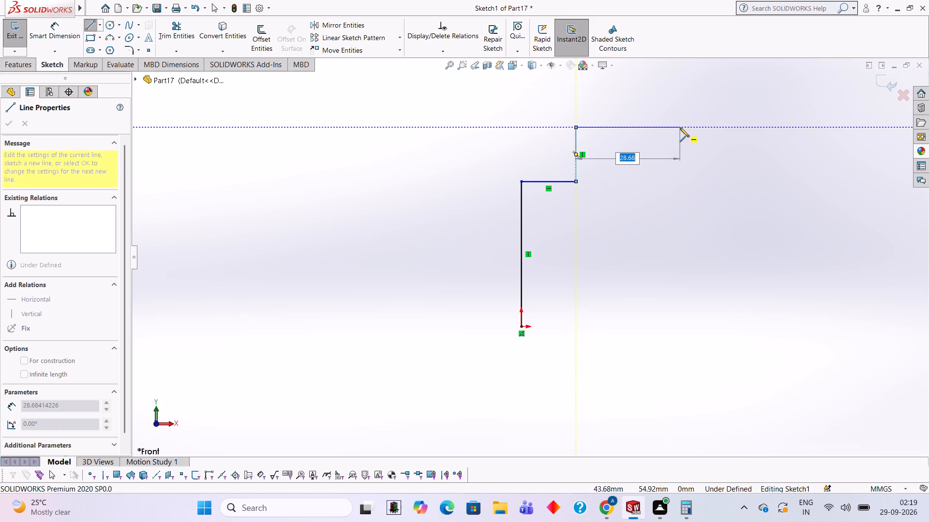
Continue the outline with lines 20 mm right, 15 mm down, 15 mm right, and 40 mm down to the base level.
text(20)
key(Return)
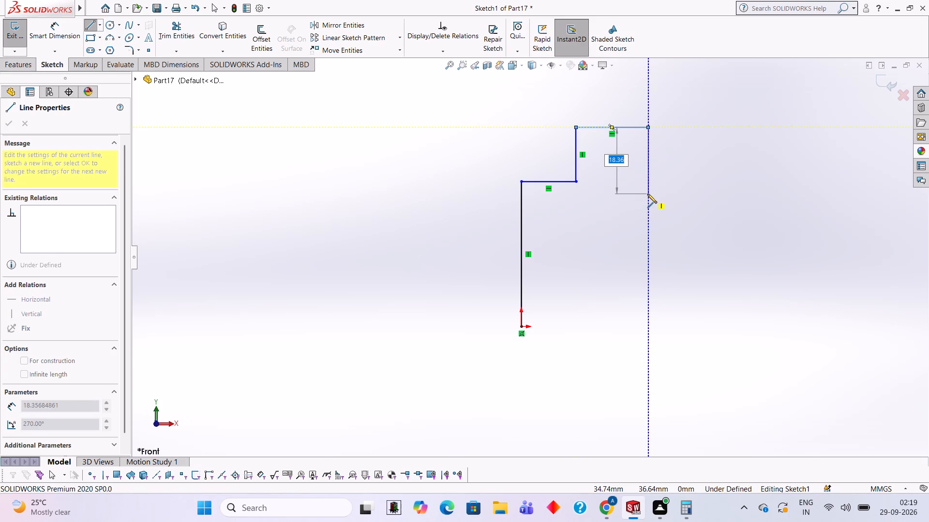
text(15)
key(Return)
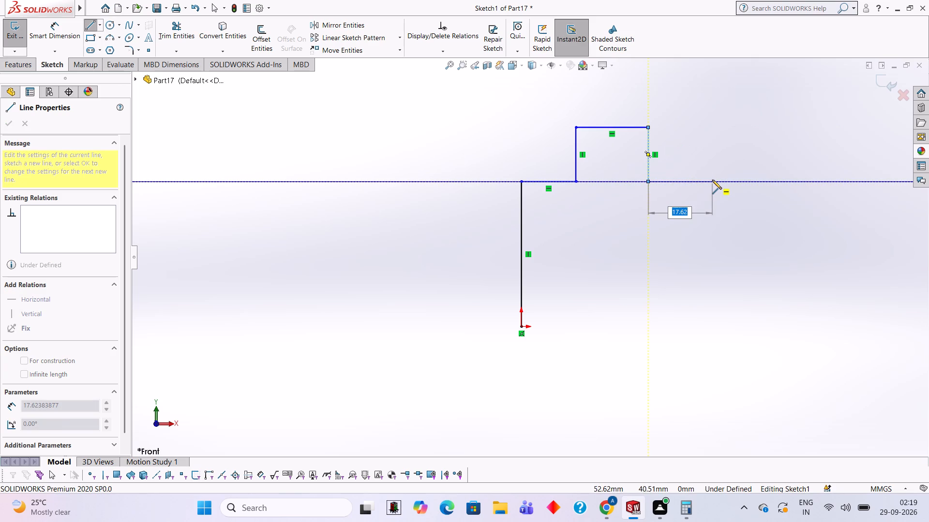
text(15)
key(Return)
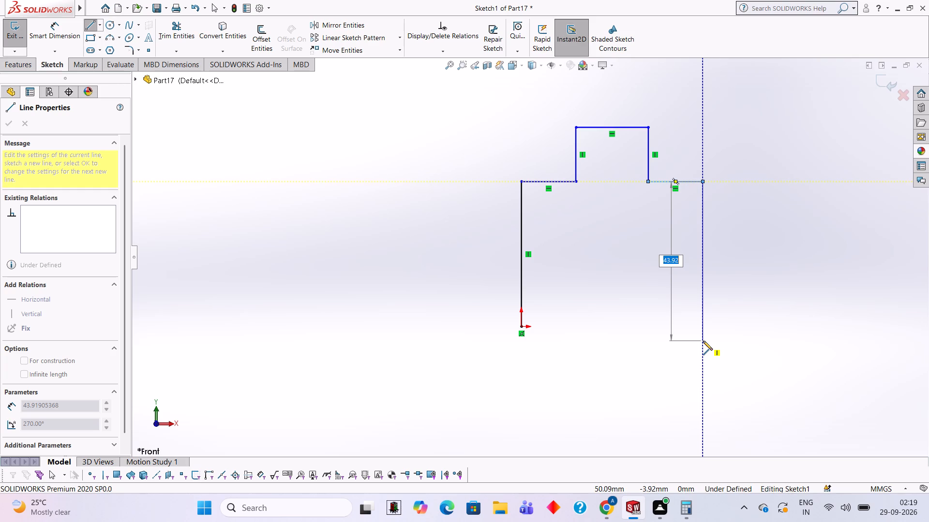
text(40)
key(Return)
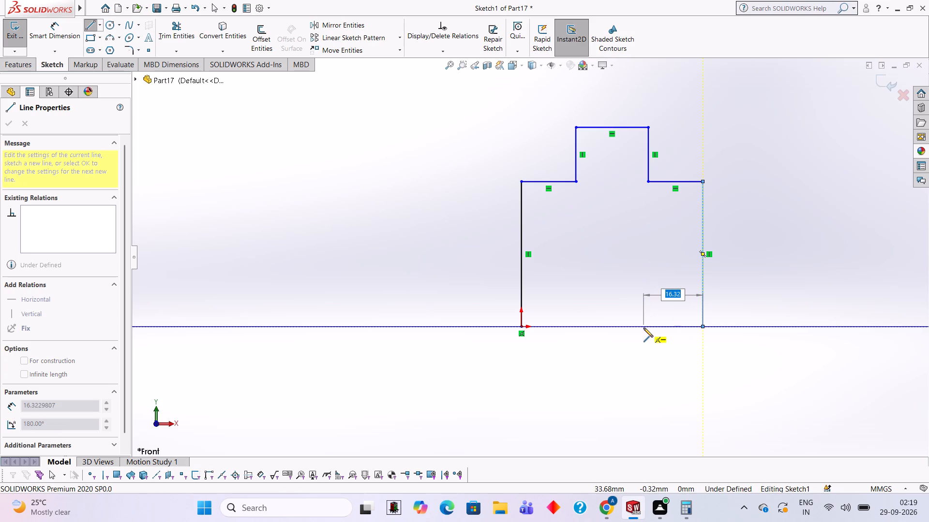
Continue the profile inward with lines 20 mm left, 10 mm up, 10 mm right, 20 mm up, and 30 mm left.
text(20)
key(Return)
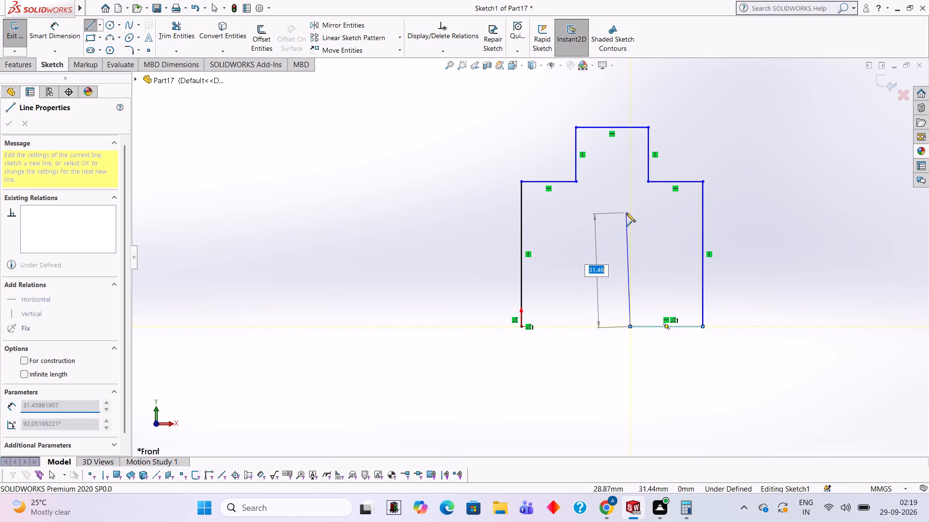
text(10)
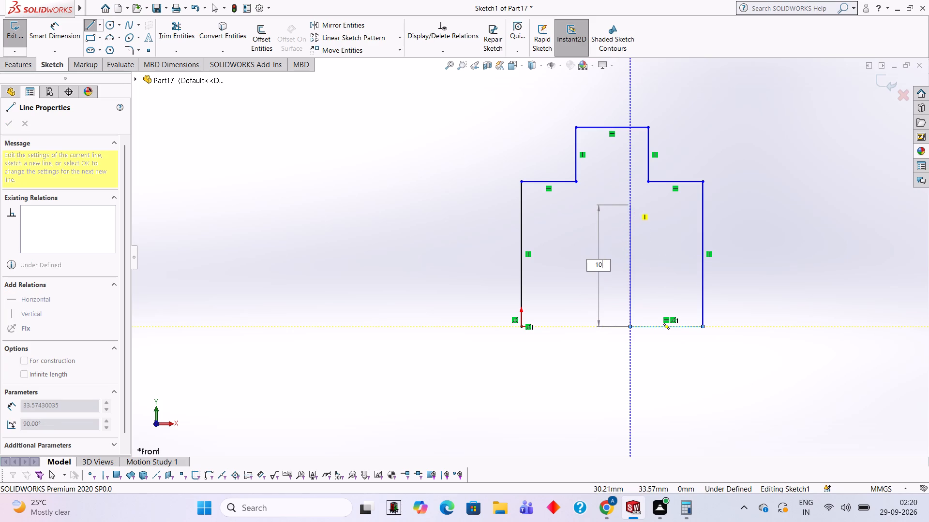
key(Return)
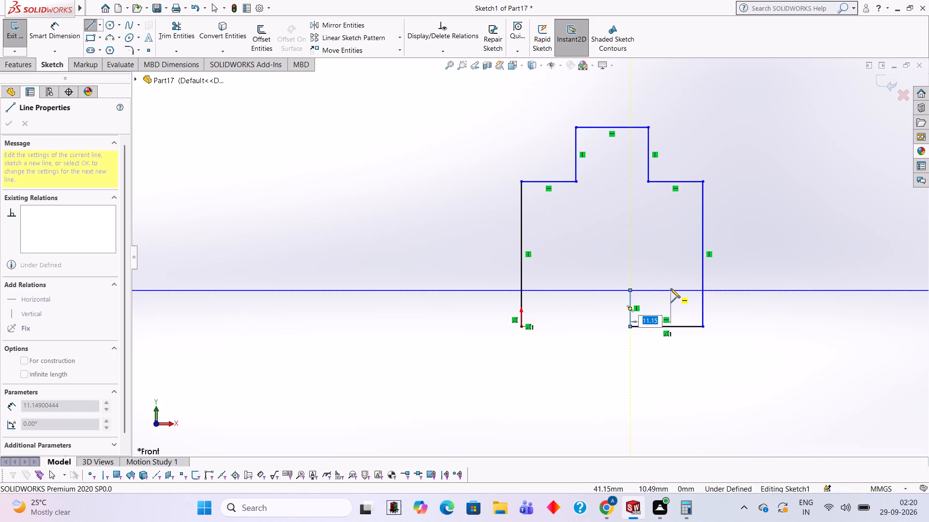
text(10)
key(Return)
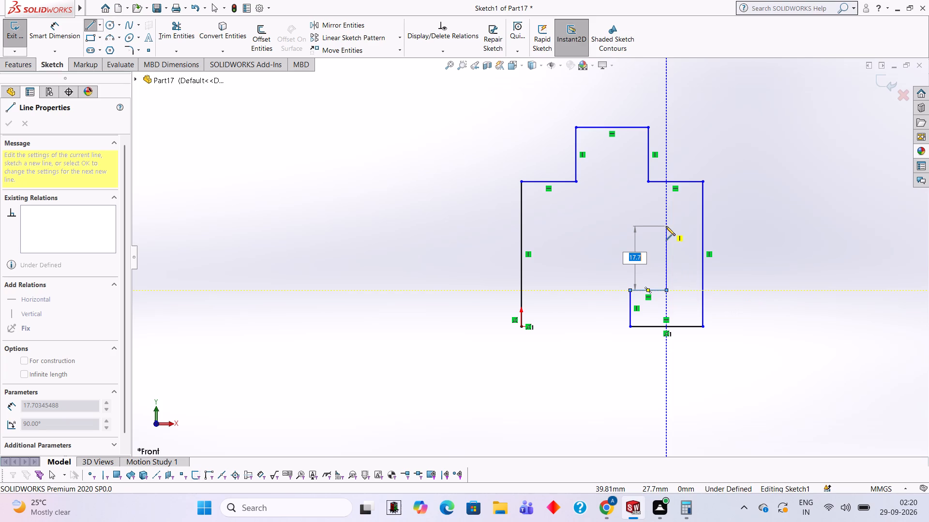
text(20)
key(Return)
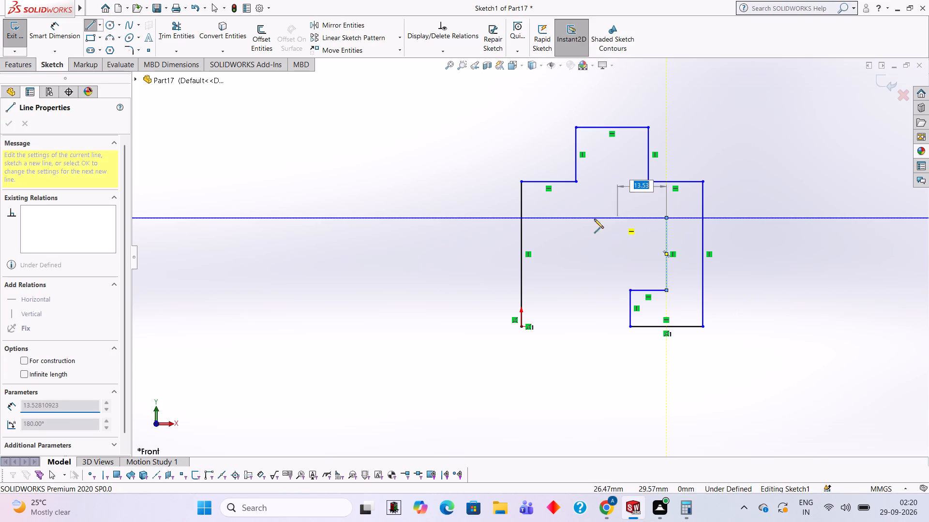
text(30)
key(Return)
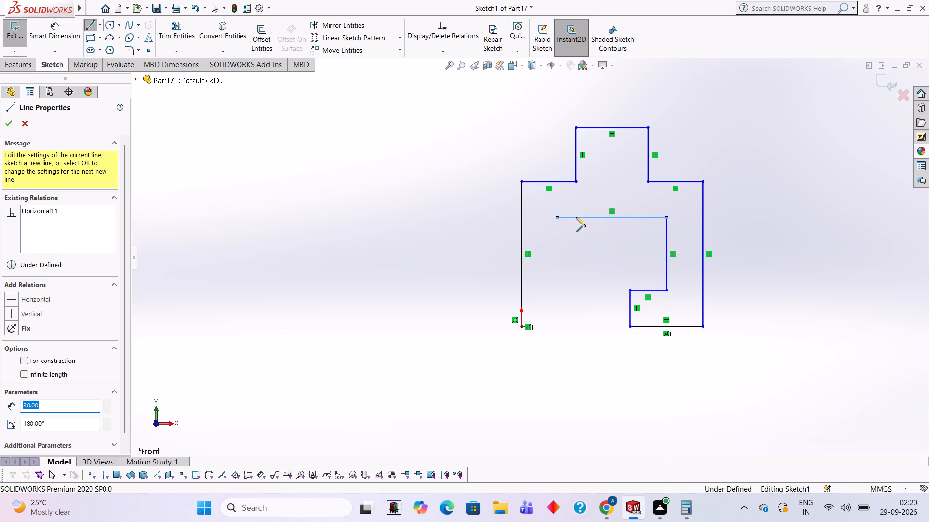
Finish the inner slot with a line down to the opposite ledge's level, 10 mm right and 10 mm down, and close the profile at the origin.
click(557, 289)
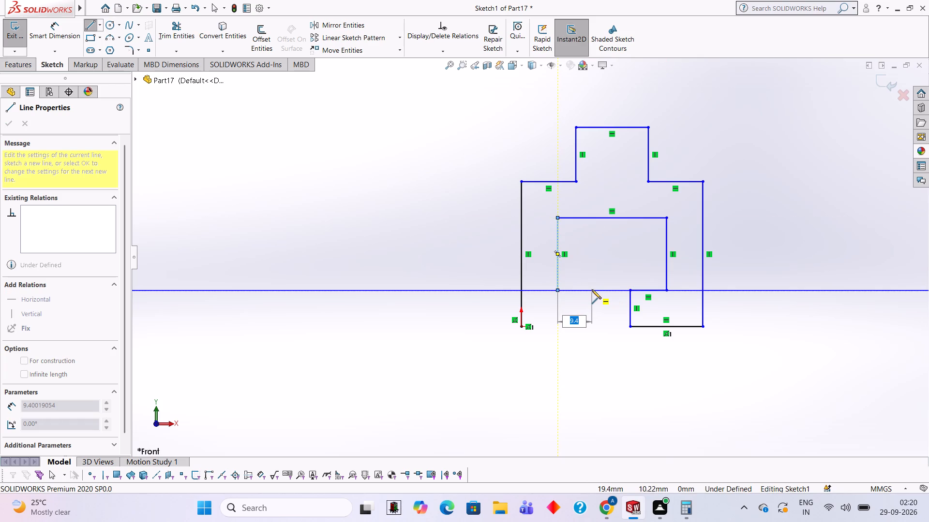
text(10)
key(Return)
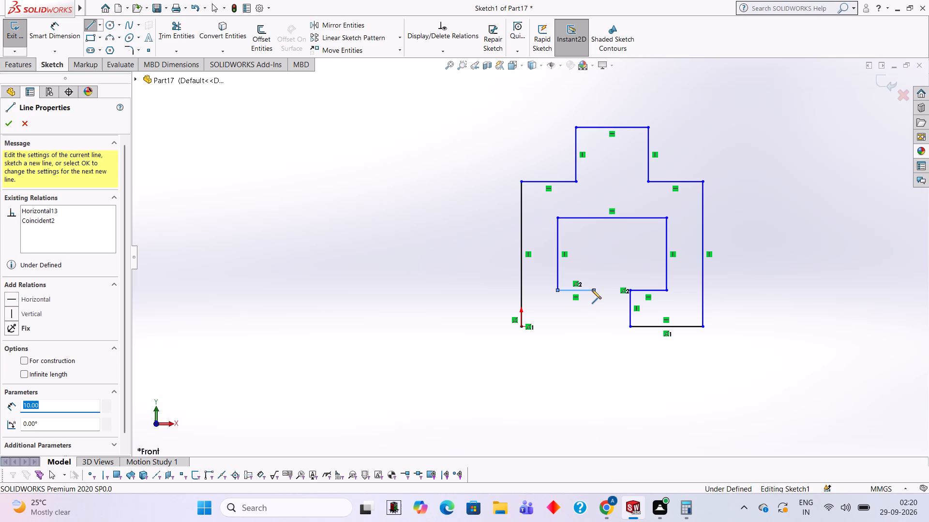
text(10)
key(Return)
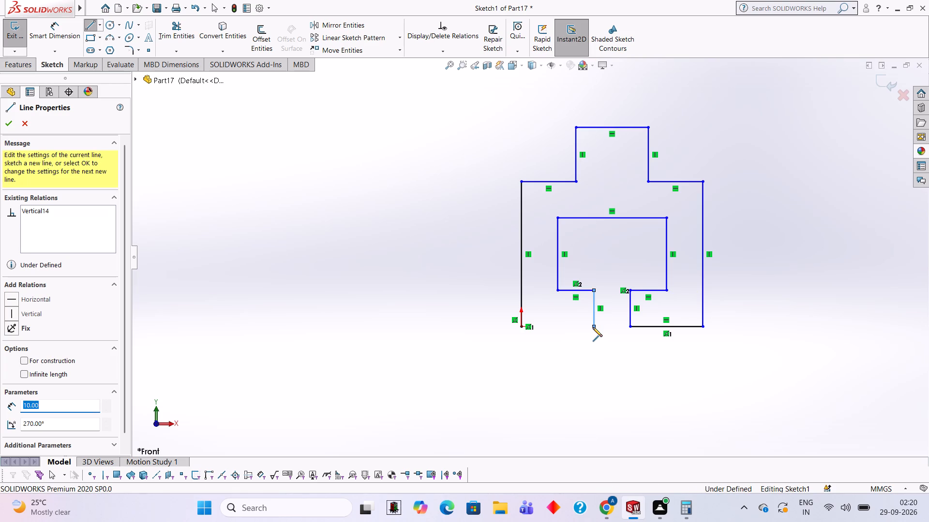
click(520, 326)
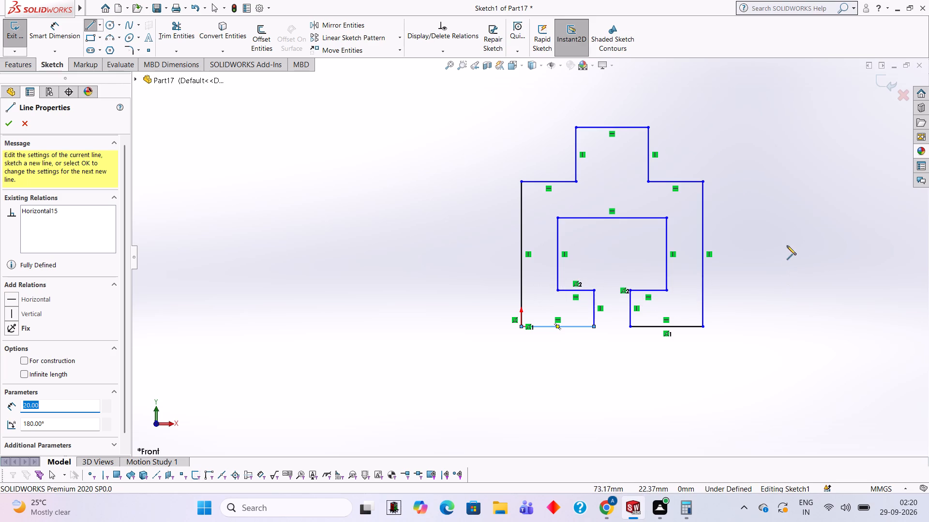
Extrude the closed profile as a blind boss 30 mm deep.
middle_drag(794, 169, 748, 224)
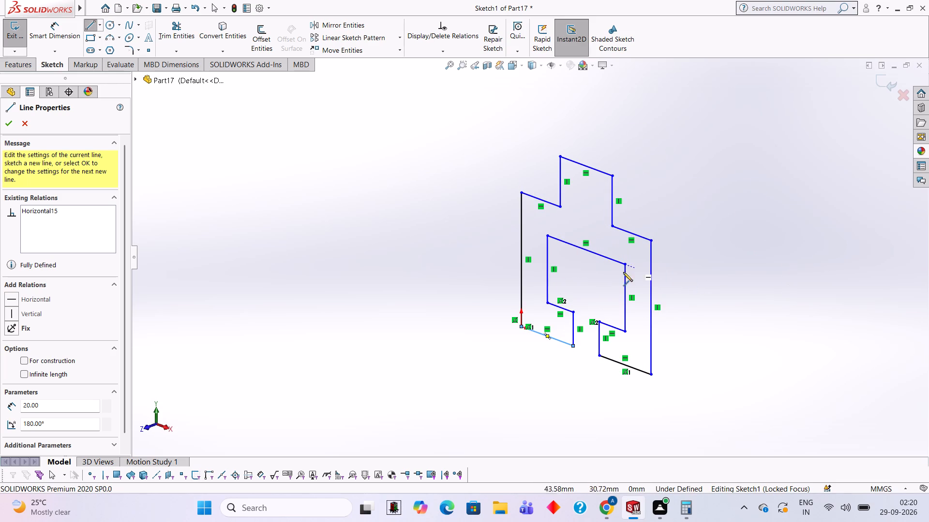
click(23, 62)
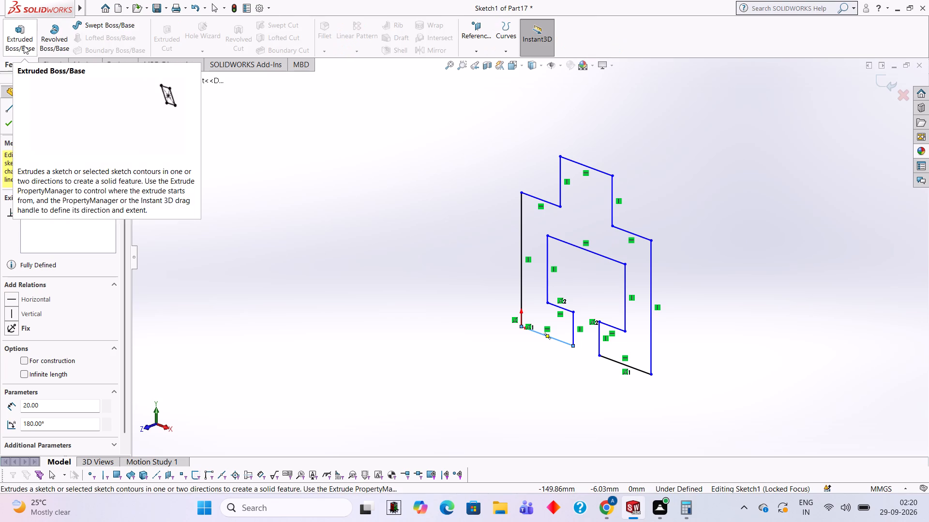
click(24, 45)
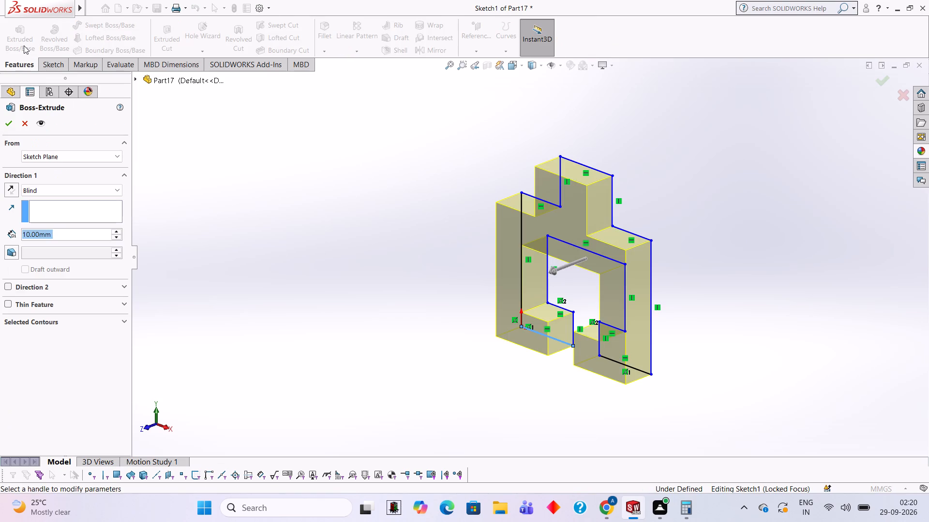
text(30)
key(Return)
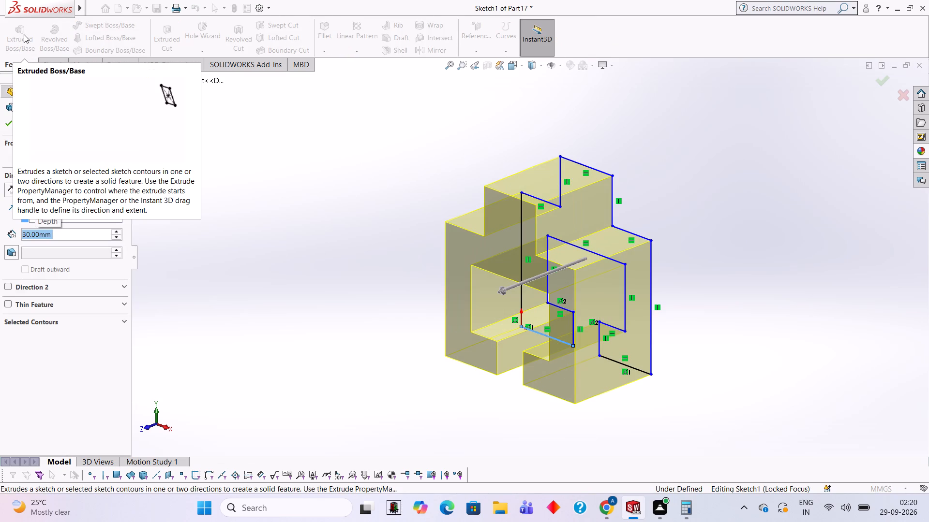
click(3, 120)
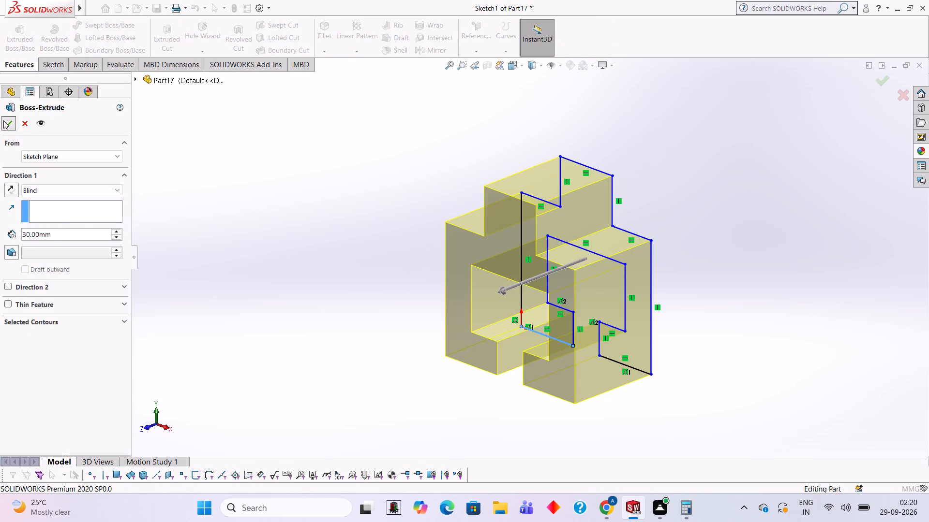
click(266, 166)
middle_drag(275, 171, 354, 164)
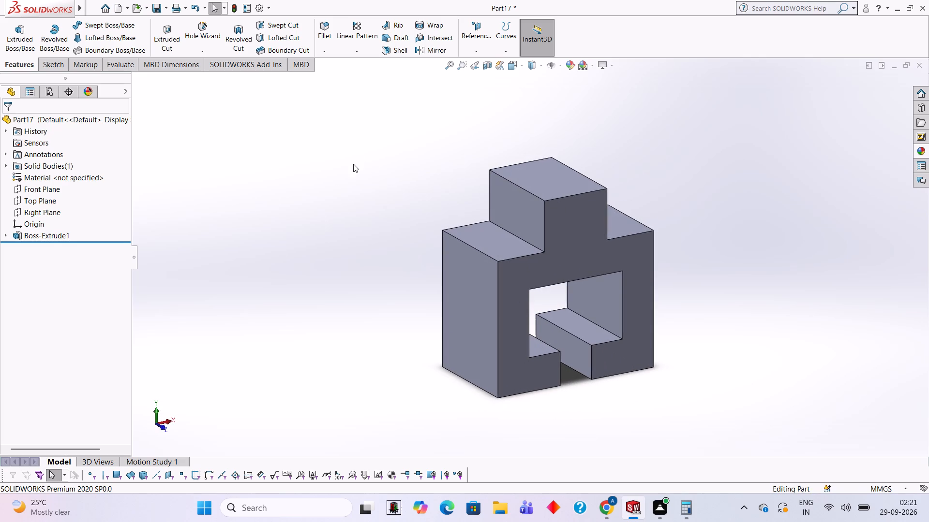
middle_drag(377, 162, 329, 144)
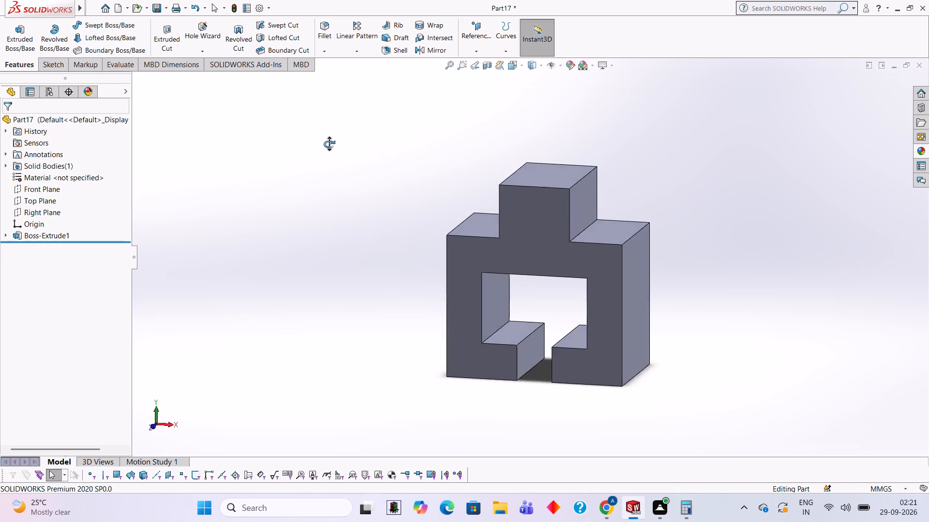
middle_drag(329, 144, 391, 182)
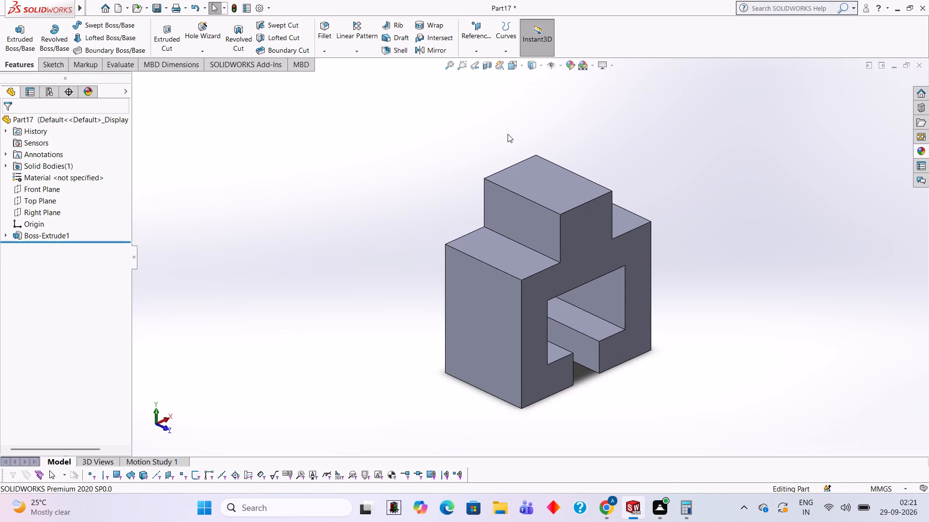
Examine the extruded block and its T-shaped slot from the front and from angled views.
middle_drag(433, 149, 421, 216)
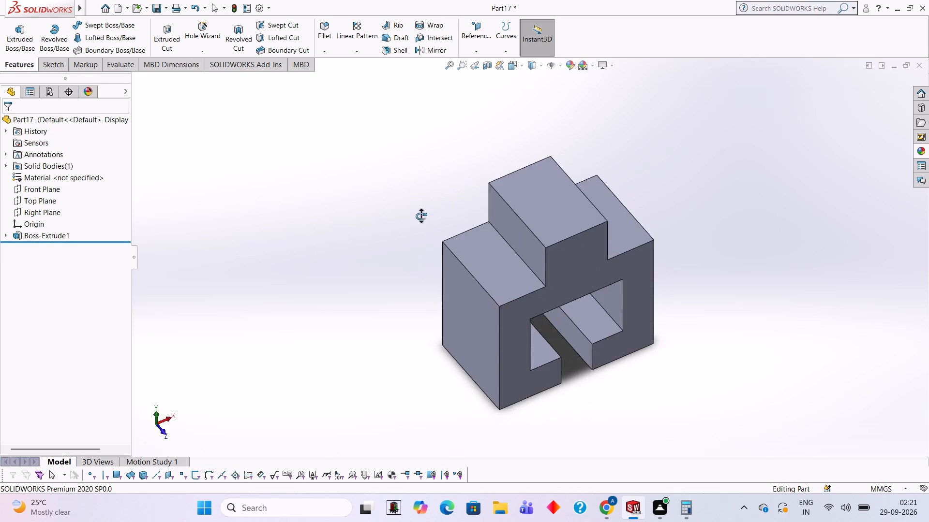
middle_drag(421, 216, 431, 199)
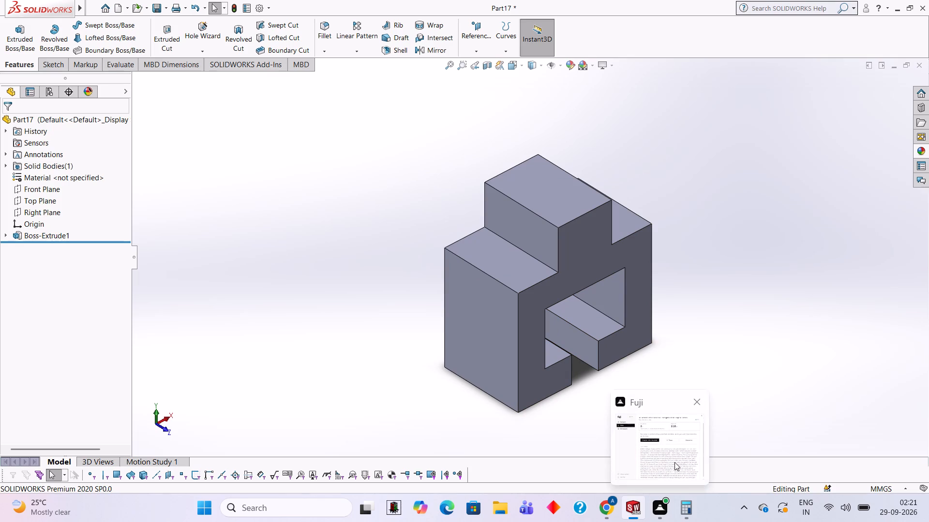
scroll(690, 223, down, 1)
middle_drag(689, 218, 681, 214)
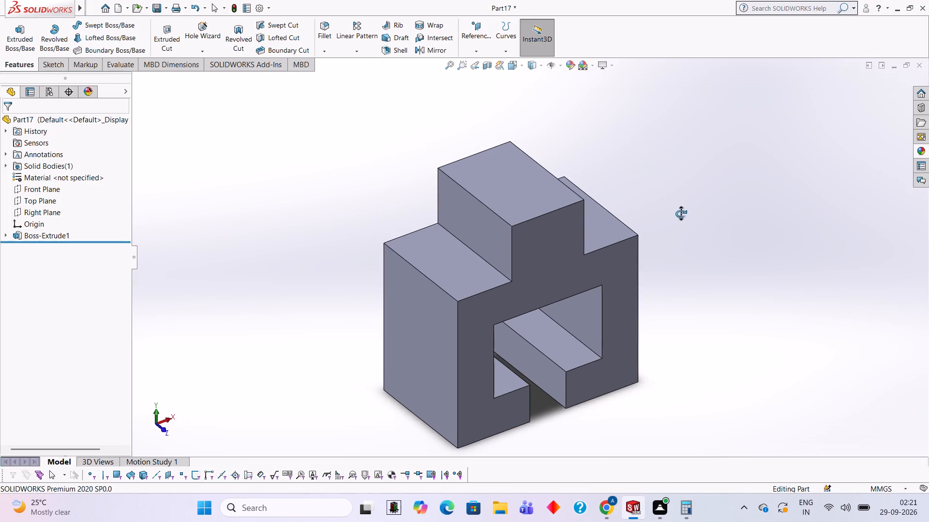
middle_drag(681, 214, 681, 214)
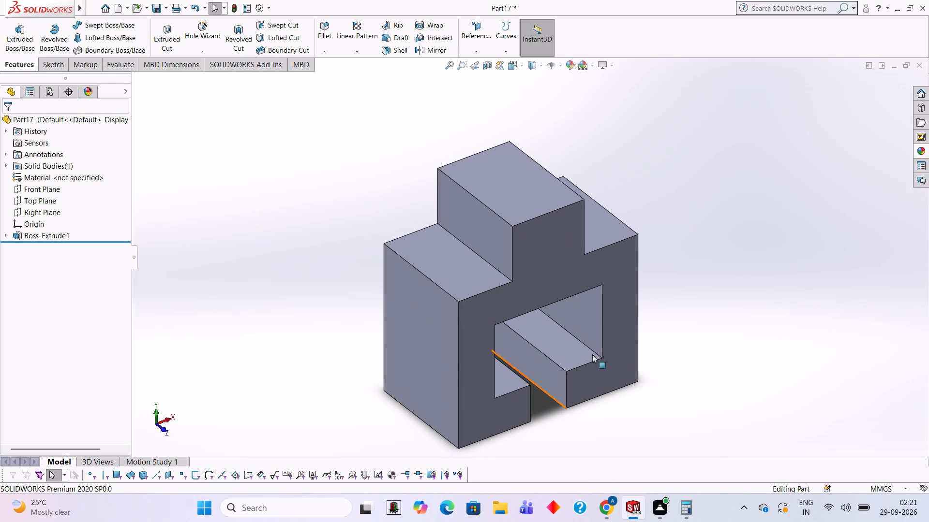
middle_drag(701, 263, 664, 187)
scroll(695, 263, up, 1)
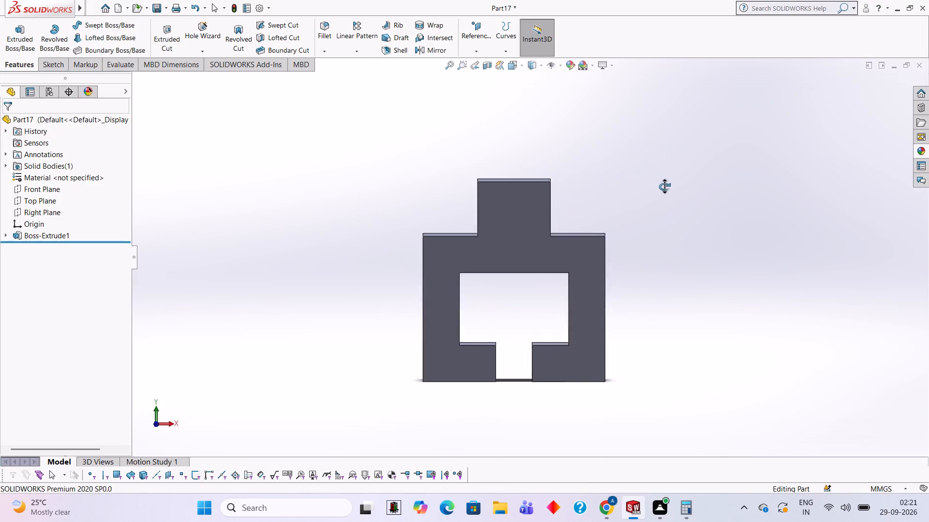
middle_drag(664, 187, 712, 261)
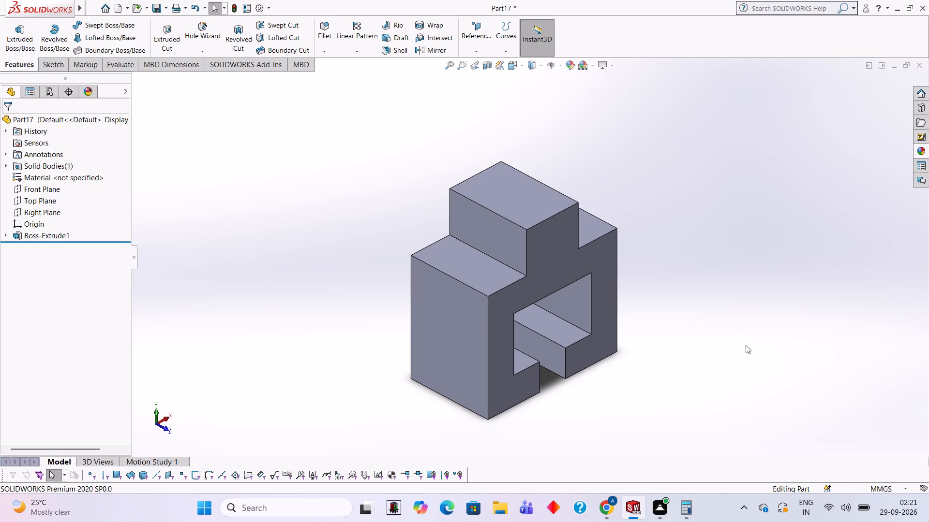
middle_click(659, 218)
middle_drag(669, 269, 653, 200)
middle_drag(699, 270, 674, 279)
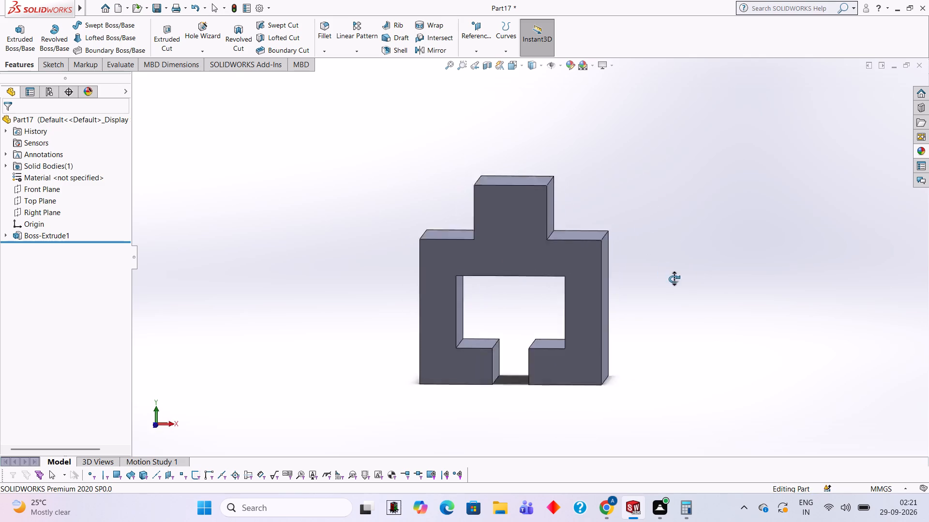
middle_drag(674, 279, 700, 305)
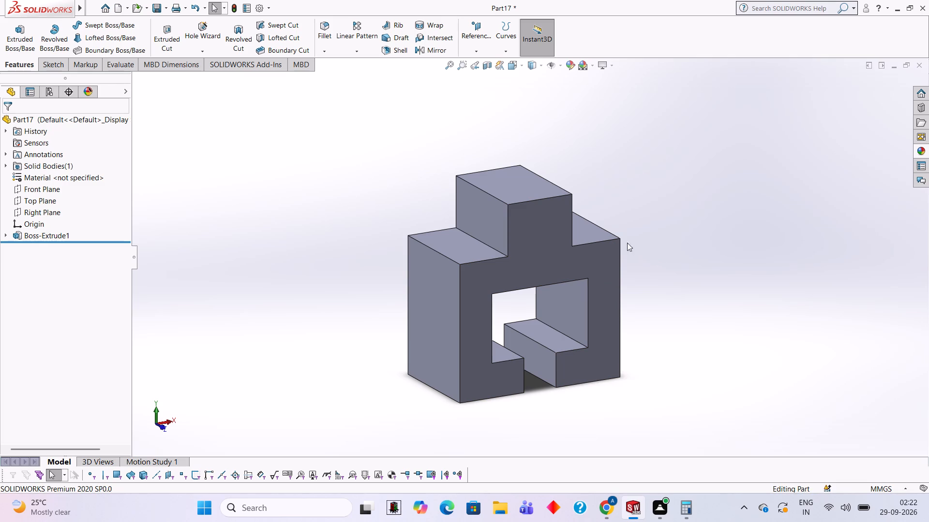
Start a new sketch on the top face of the block's raised centre step.
middle_drag(664, 194, 659, 328)
middle_drag(676, 193, 665, 261)
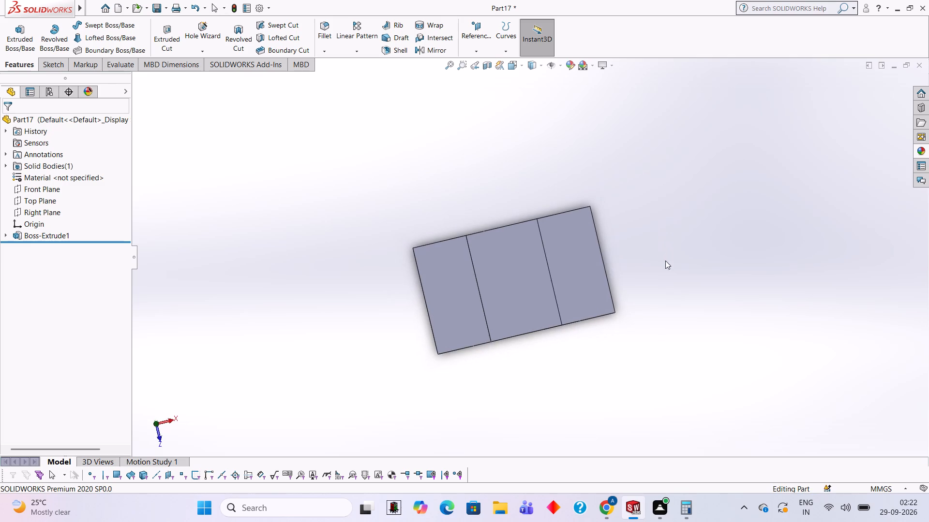
click(510, 254)
click(552, 225)
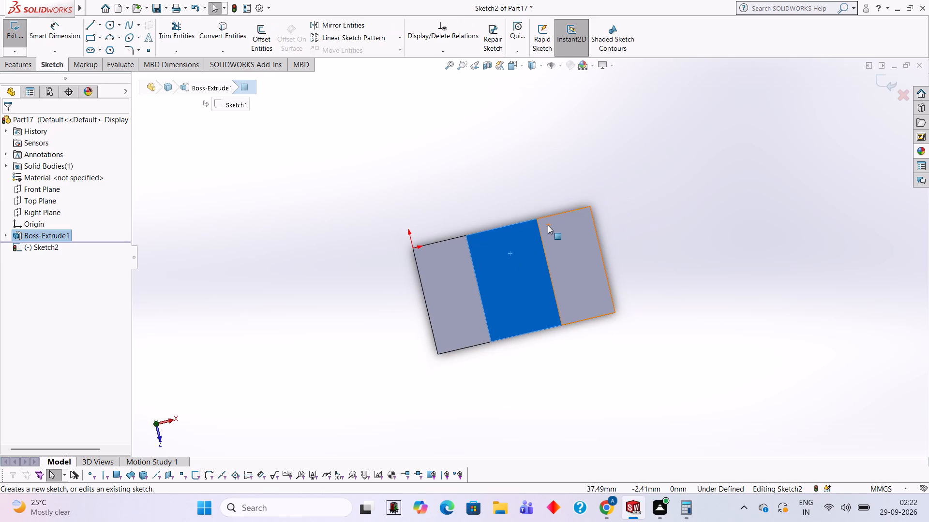
key(ctrl+8)
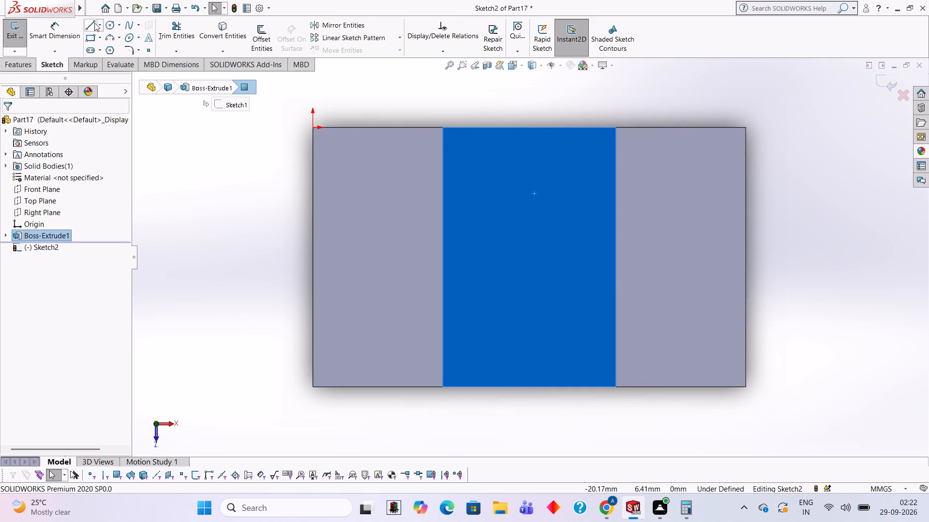
From the raised face's rear left corner, draw connected lines 10 mm forward, 20 mm right, 10 mm forward, 20 mm left, and 10 mm forward.
click(91, 22)
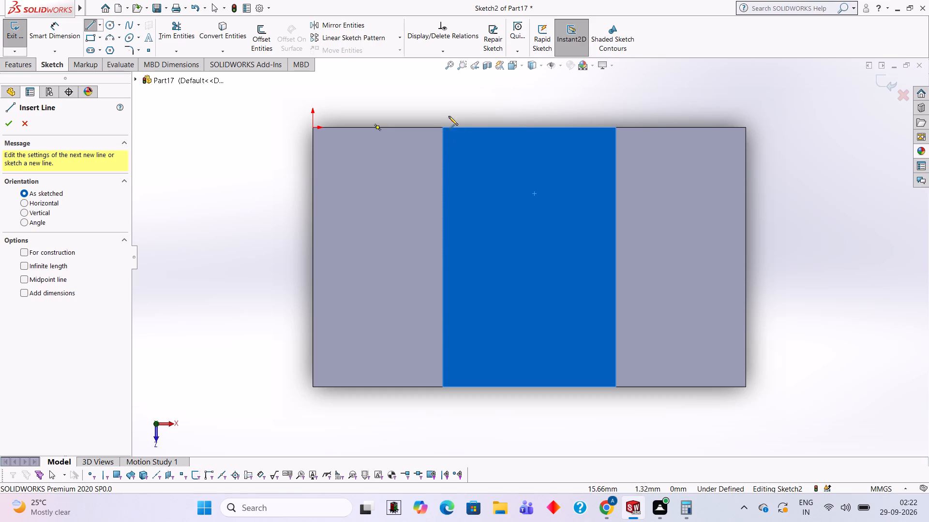
click(443, 129)
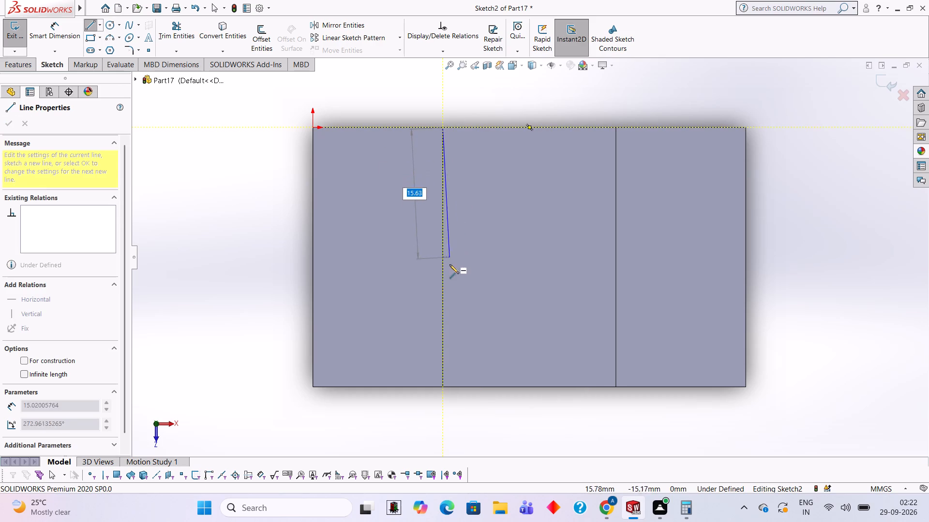
text(10)
key(Return)
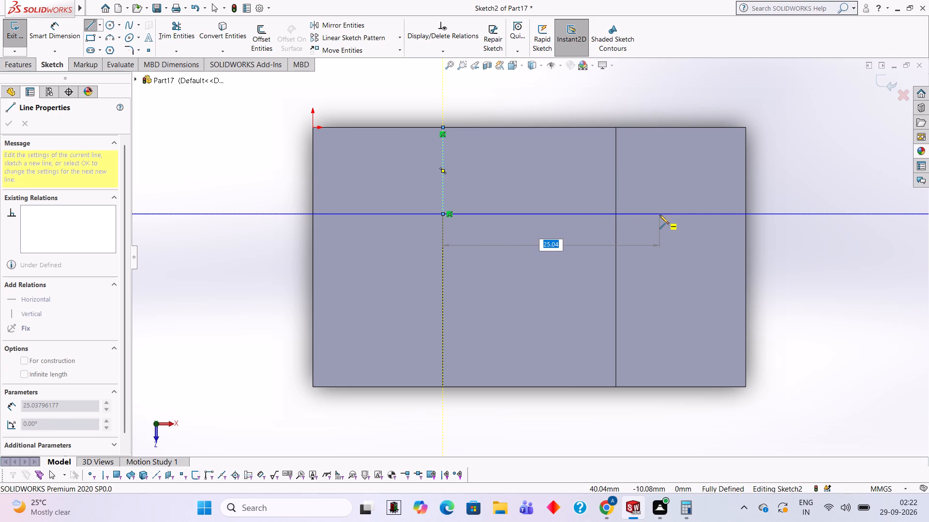
text(20)
key(Return)
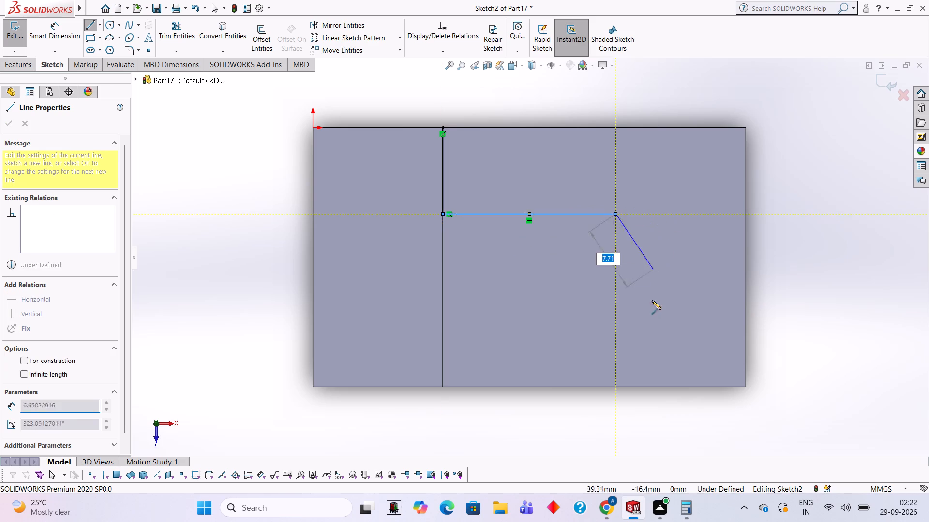
text(10)
key(Return)
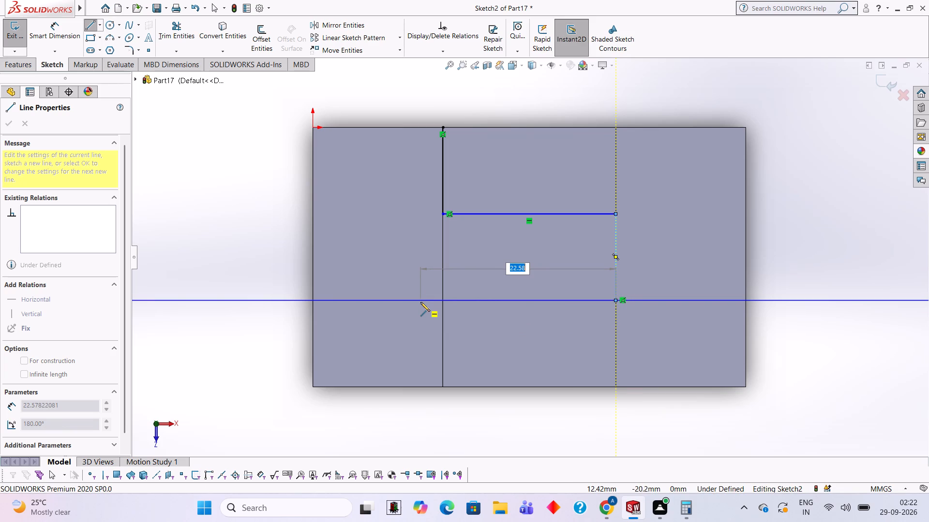
text(20)
key(Return)
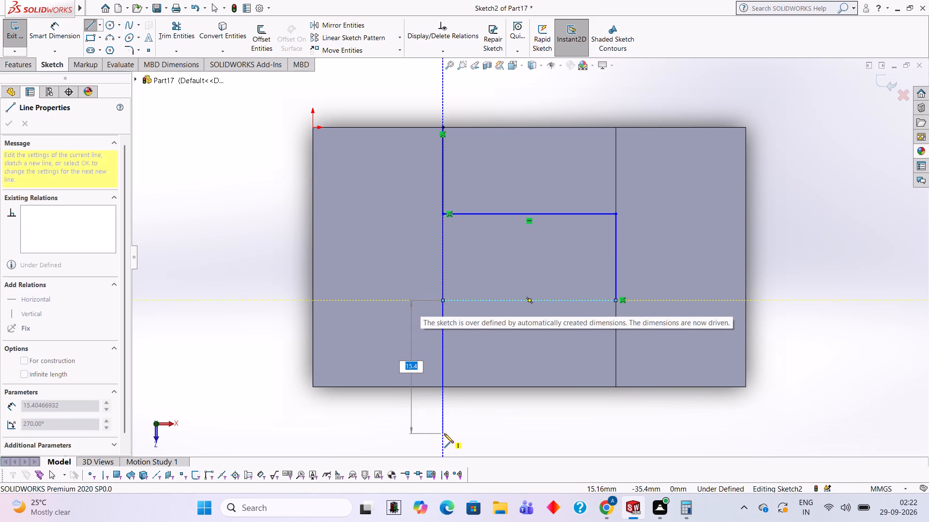
text(10)
key(Return)
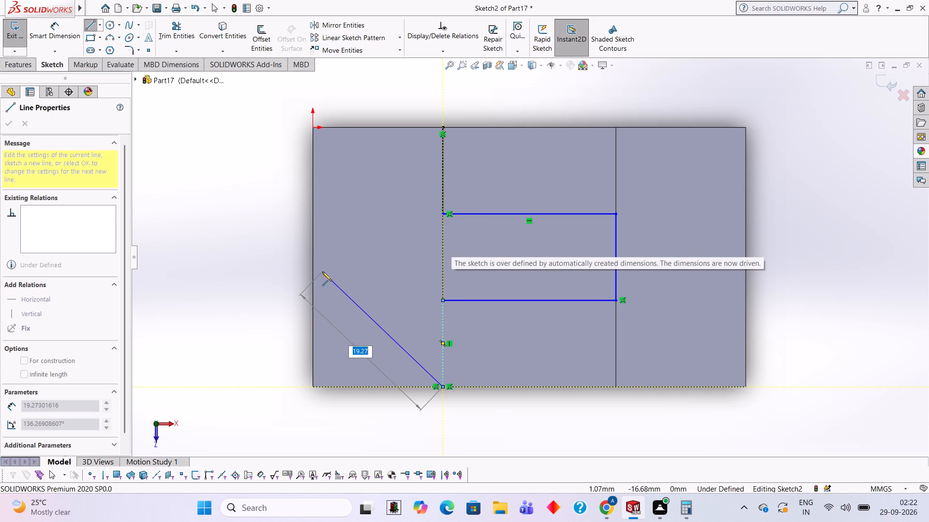
key(Escape)
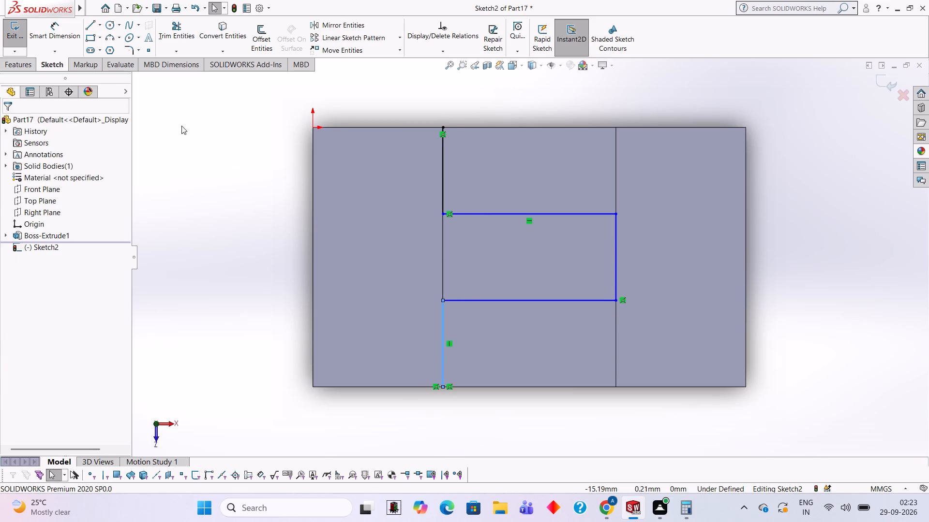
Close the 20 by 10 mm rectangle with a line along the raised face's left edge.
click(90, 19)
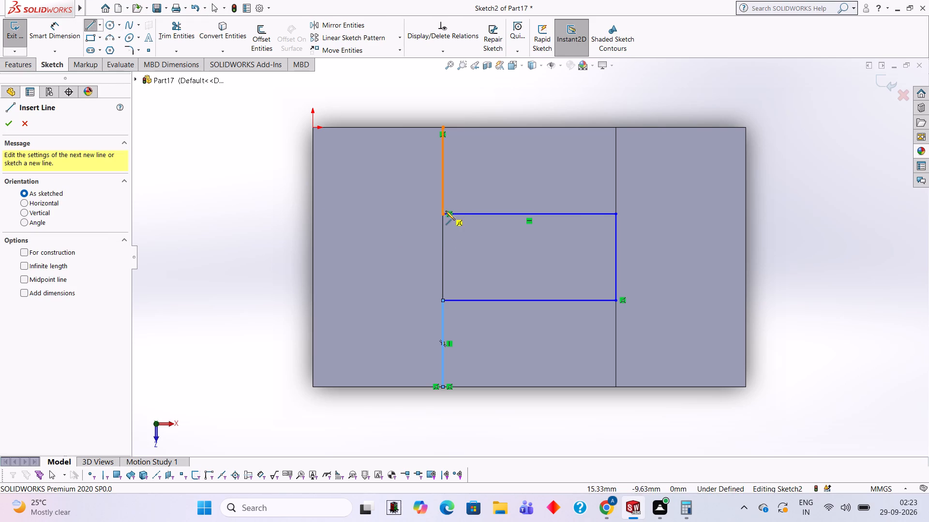
click(442, 213)
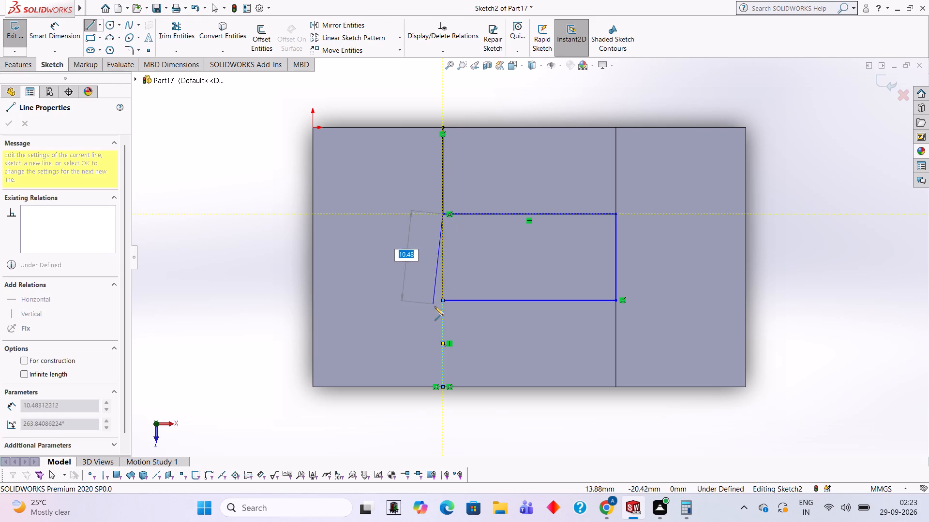
click(441, 299)
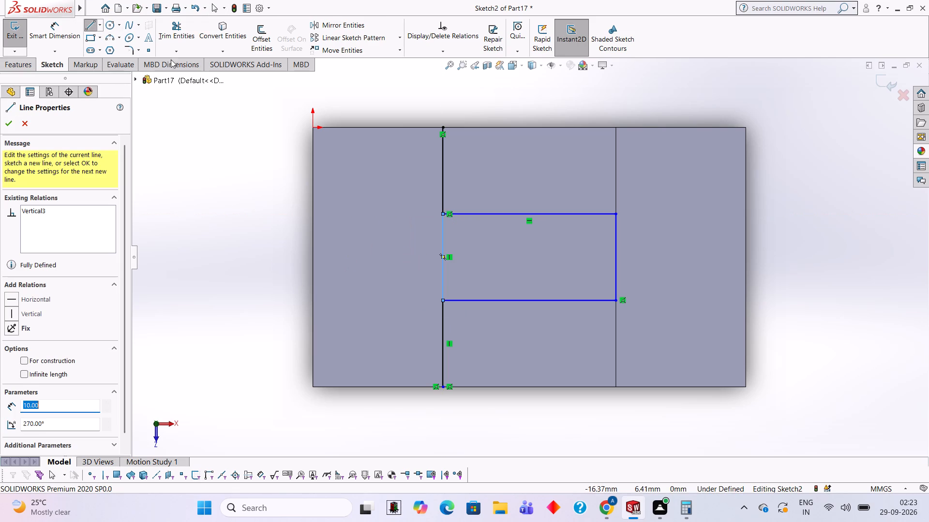
Trim away the two 10 mm locating lines in front of and behind the rectangle, leaving only its closed outline.
click(175, 43)
click(442, 170)
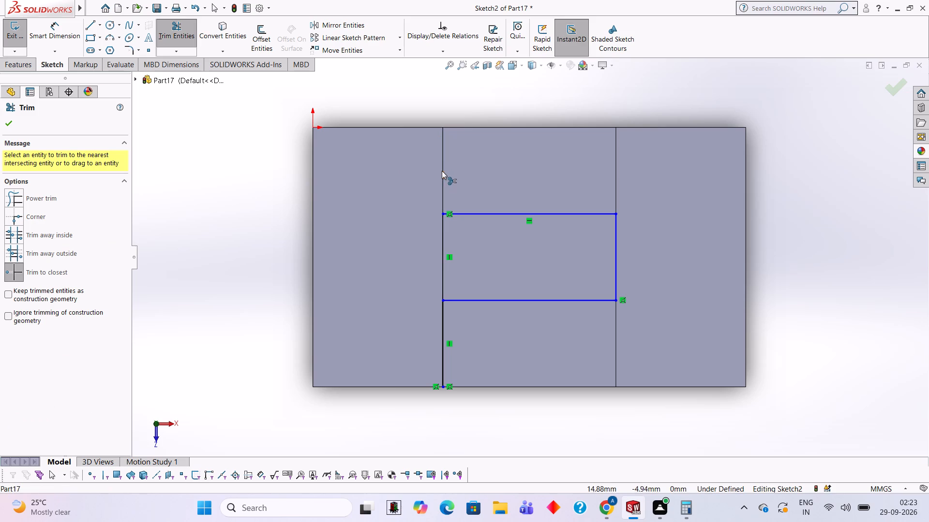
click(443, 326)
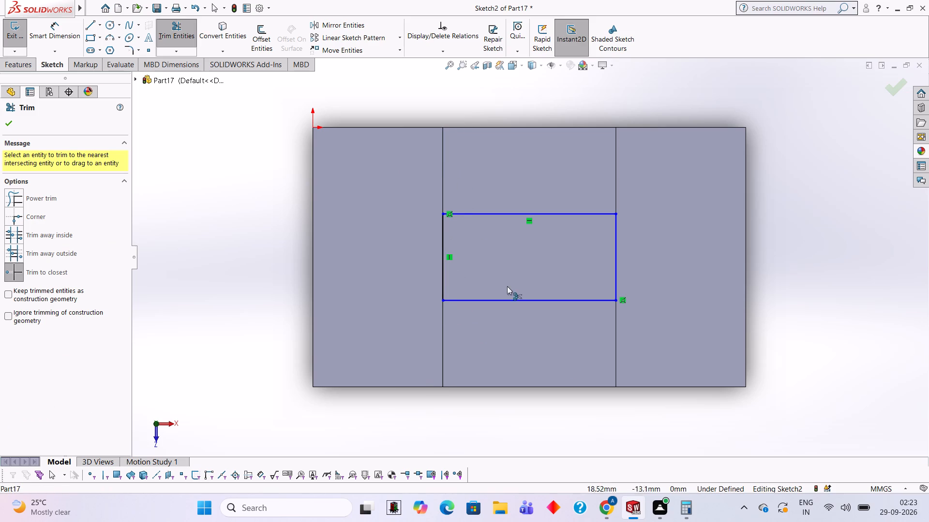
middle_drag(653, 357, 654, 305)
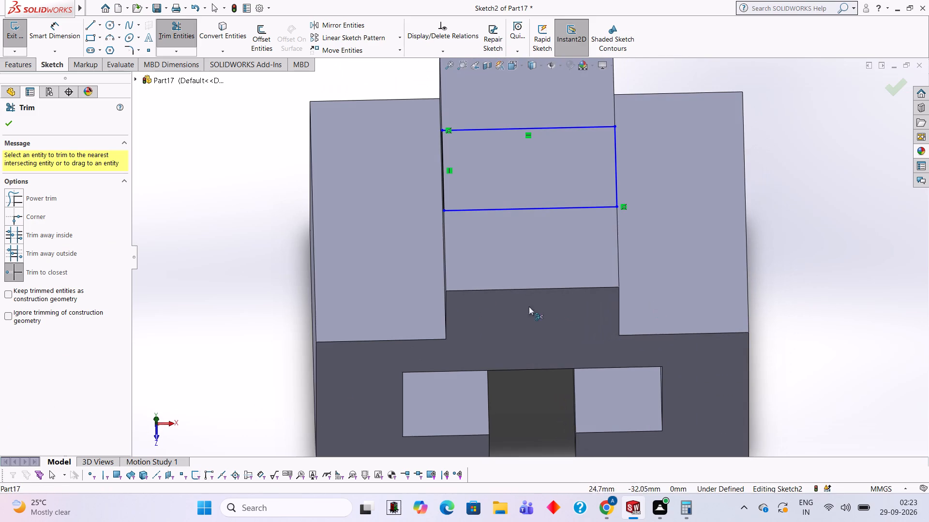
middle_drag(350, 225, 394, 203)
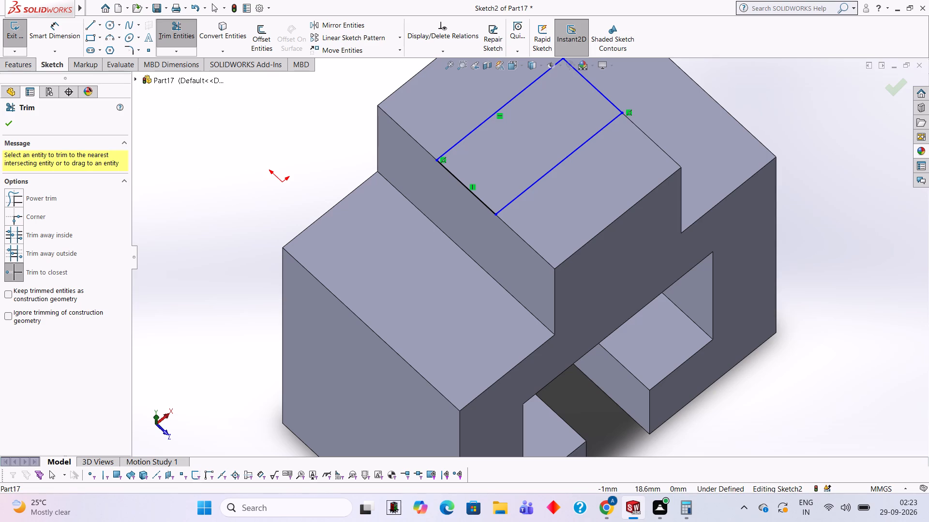
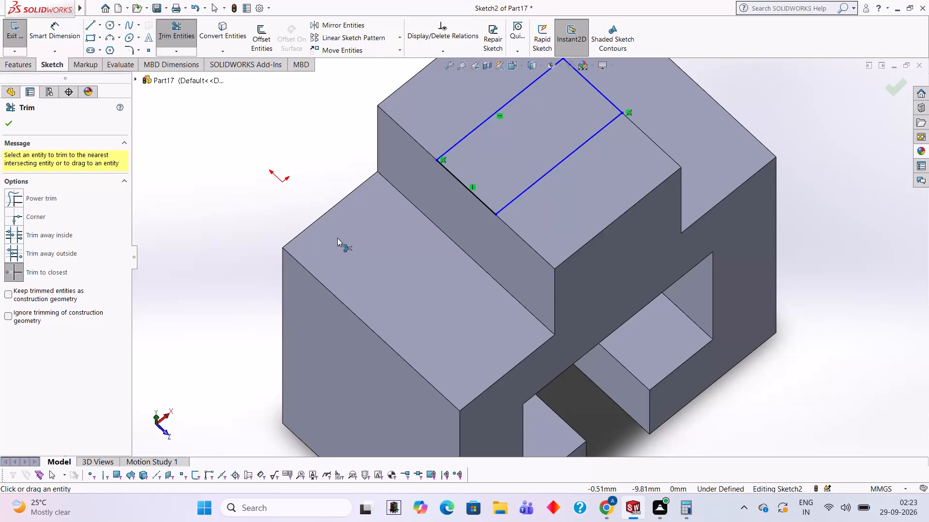
Extrude-cut the 20 by 10 mm rectangle 10 mm deep, blind, down into the block's raised centre step.
scroll(640, 140, up, 1)
middle_drag(664, 138, 654, 130)
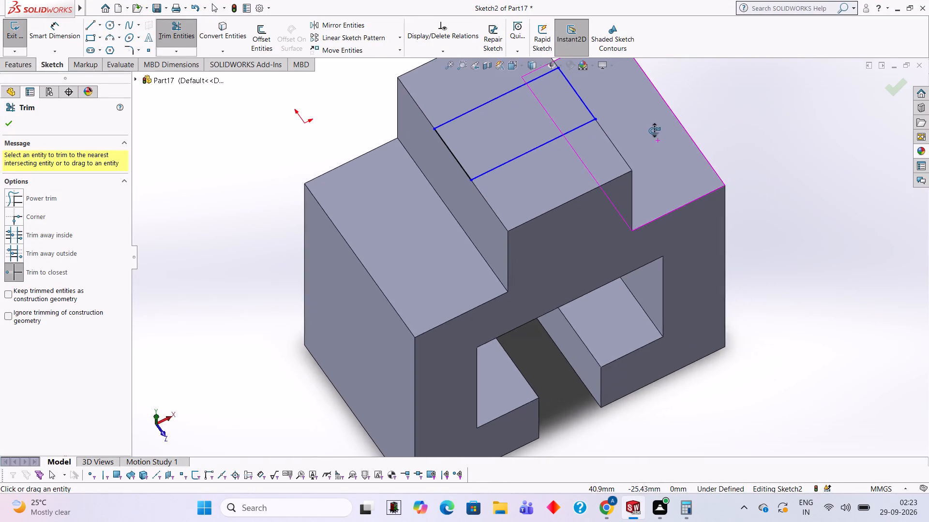
middle_drag(654, 130, 659, 133)
scroll(666, 132, up, 3)
middle_drag(664, 123, 654, 118)
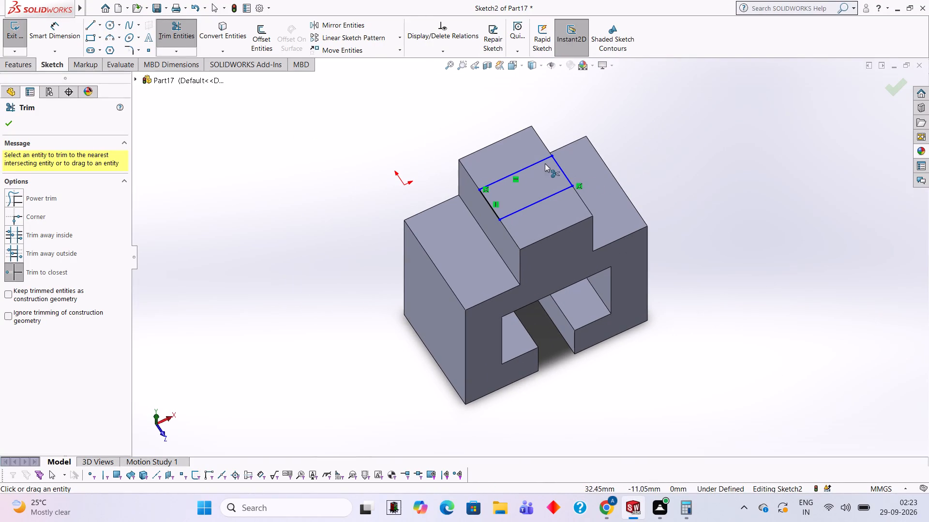
scroll(623, 192, down, 2)
middle_drag(614, 231, 610, 191)
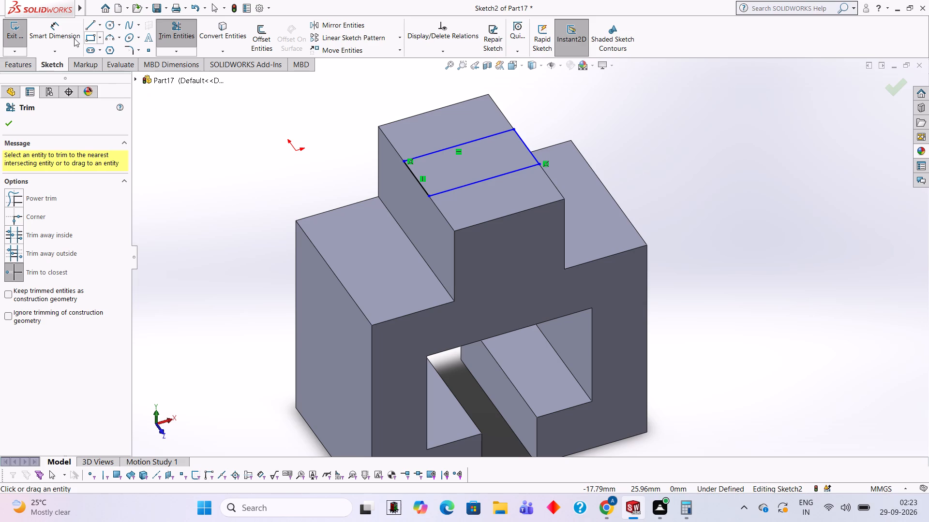
click(27, 60)
click(176, 36)
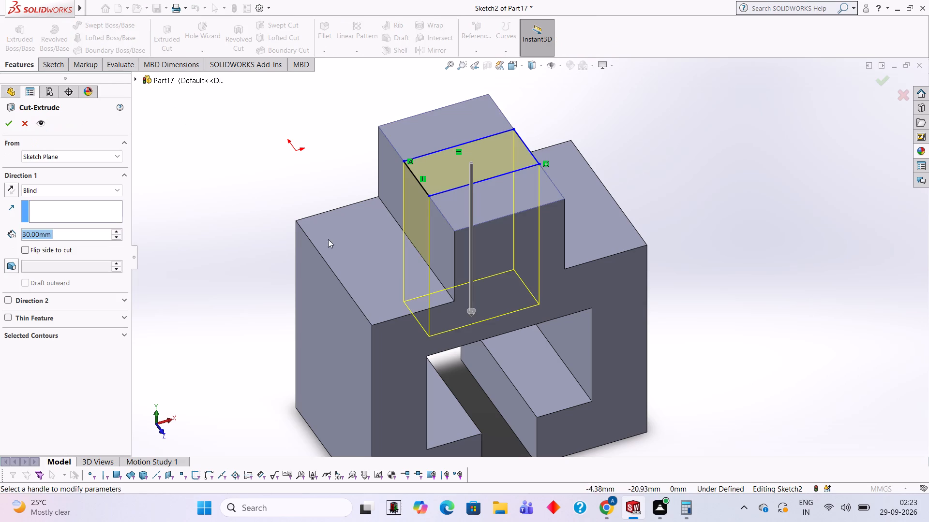
middle_drag(328, 258, 337, 188)
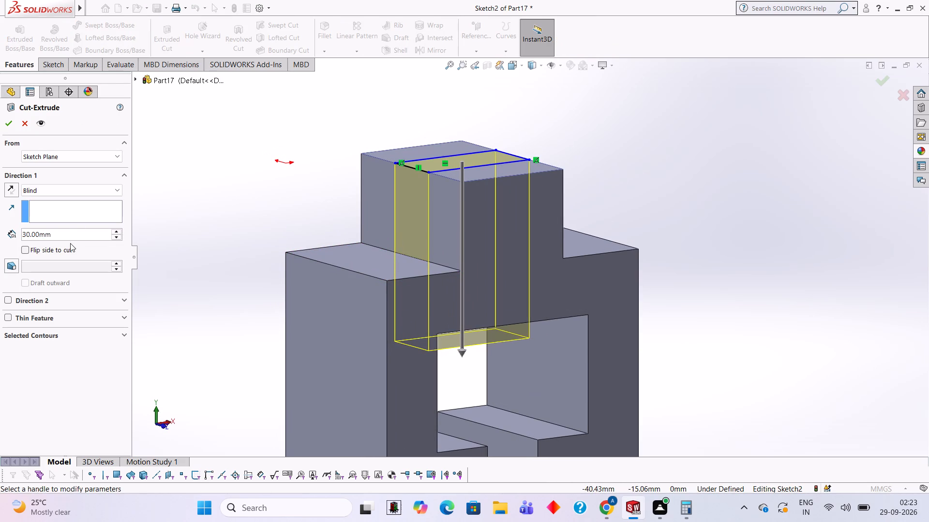
click(65, 229)
click(72, 232)
key(BackSpace)
key(BackSpace)
key(BackSpace)
key(BackSpace)
key(BackSpace)
key(BackSpace)
key(BackSpace)
key(BackSpace)
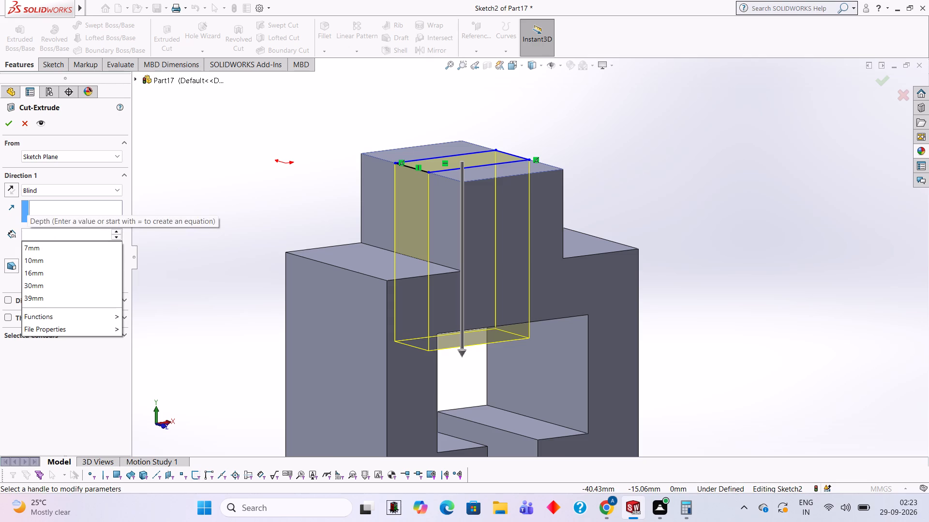
text(10)
key(Return)
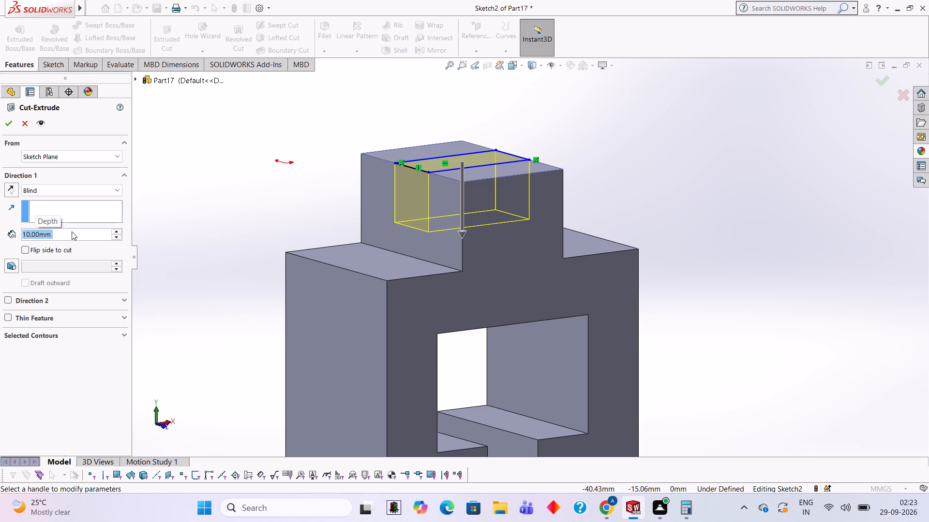
middle_drag(359, 216, 403, 239)
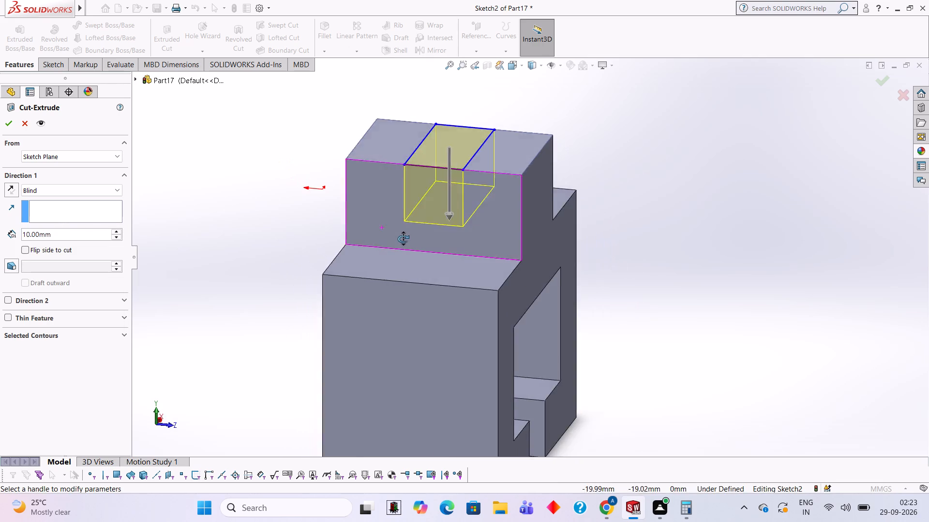
middle_drag(403, 239, 405, 240)
scroll(405, 240, up, 1)
click(12, 123)
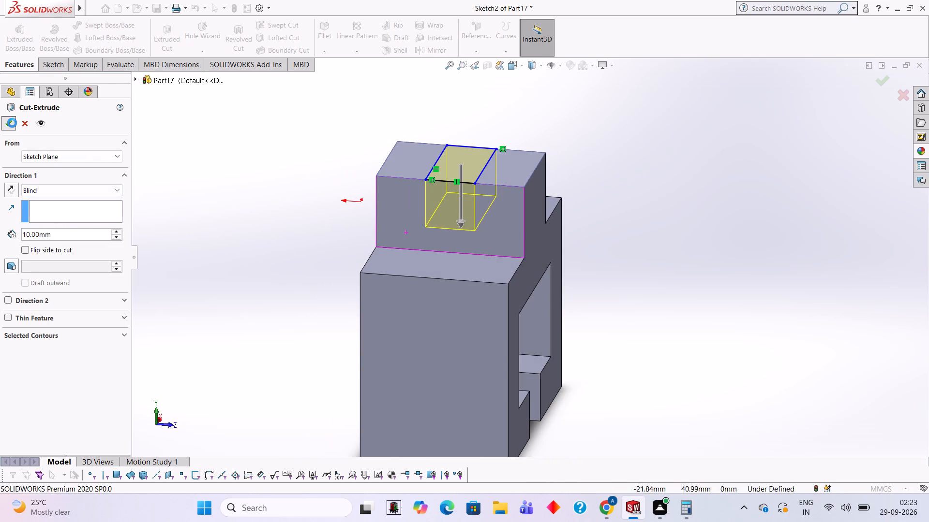
click(206, 222)
Examine the block from several angles, checking the new cut across the raised step and the T-shaped slot.
scroll(730, 255, up, 1)
middle_drag(730, 255, 665, 241)
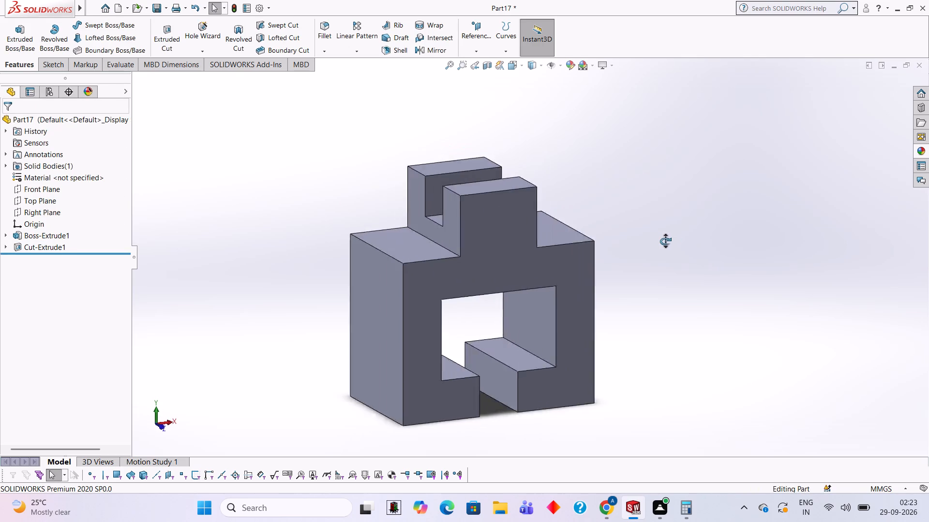
middle_drag(665, 241, 657, 238)
scroll(665, 233, up, 2)
middle_drag(670, 217, 720, 244)
scroll(640, 200, up, 1)
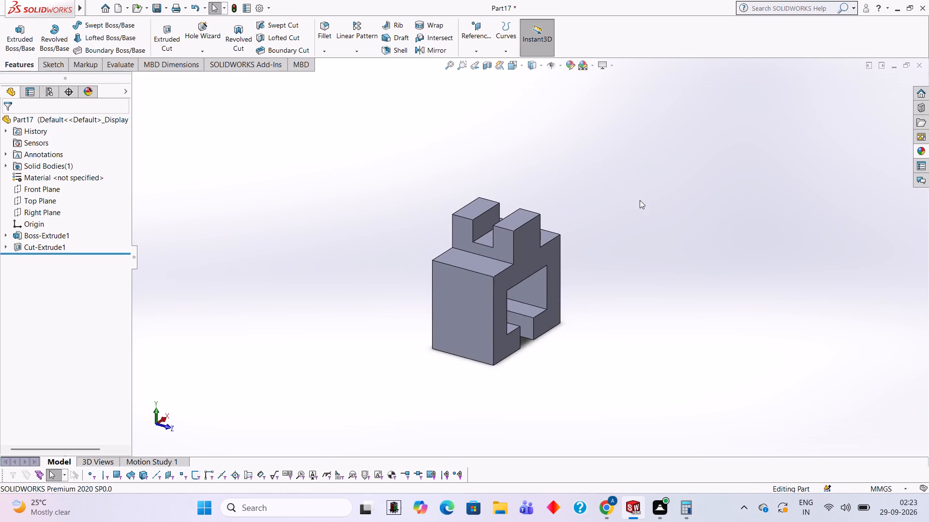
scroll(640, 200, down, 2)
scroll(577, 218, down, 1)
middle_drag(577, 218, 549, 221)
scroll(549, 224, up, 1)
scroll(550, 225, down, 2)
scroll(535, 305, up, 1)
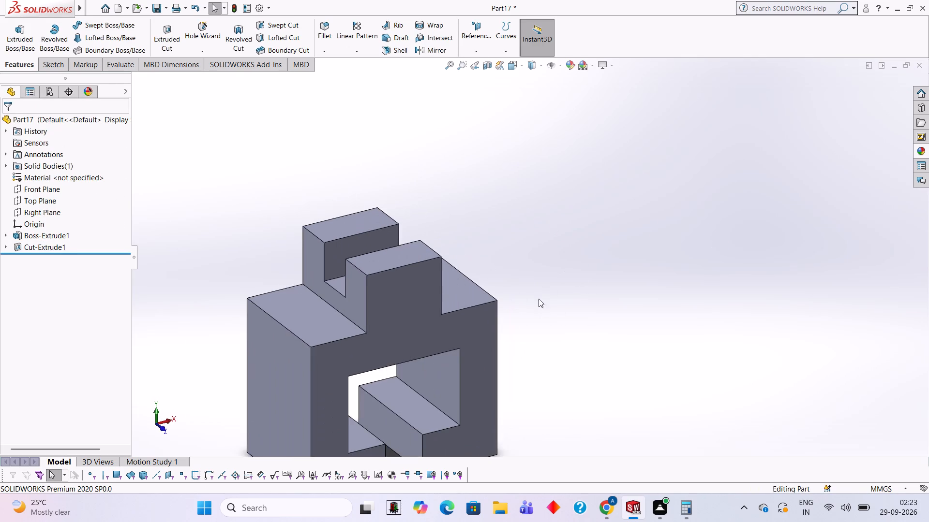
scroll(521, 299, up, 4)
scroll(373, 379, down, 3)
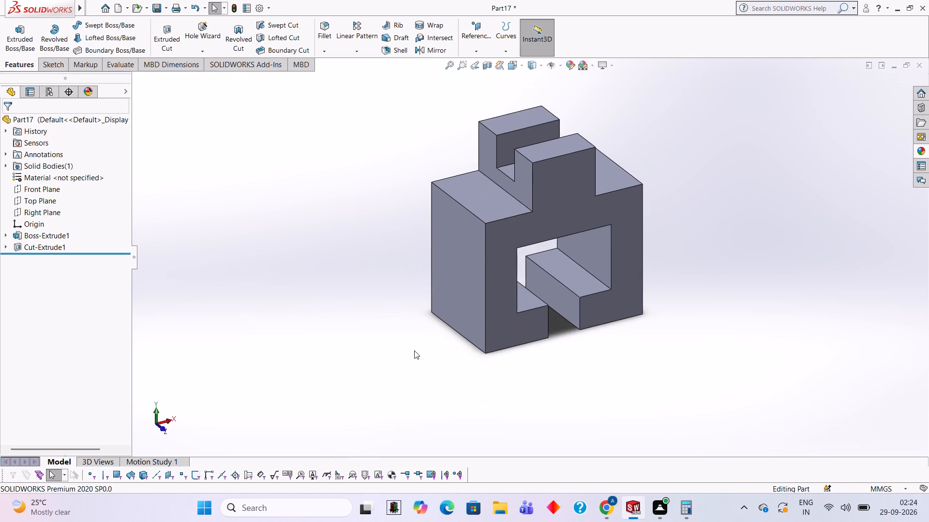
scroll(414, 350, down, 1)
scroll(735, 109, up, 1)
scroll(730, 130, down, 1)
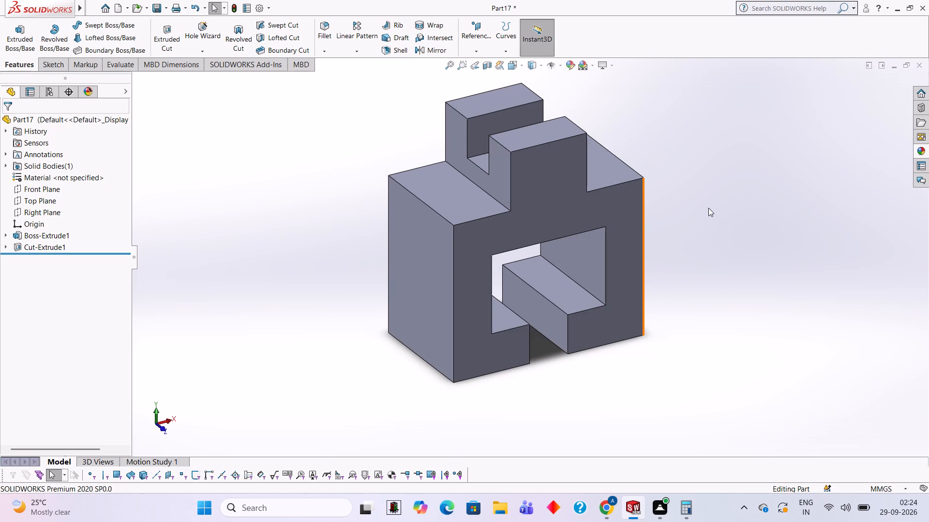
scroll(725, 174, up, 2)
scroll(752, 159, down, 1)
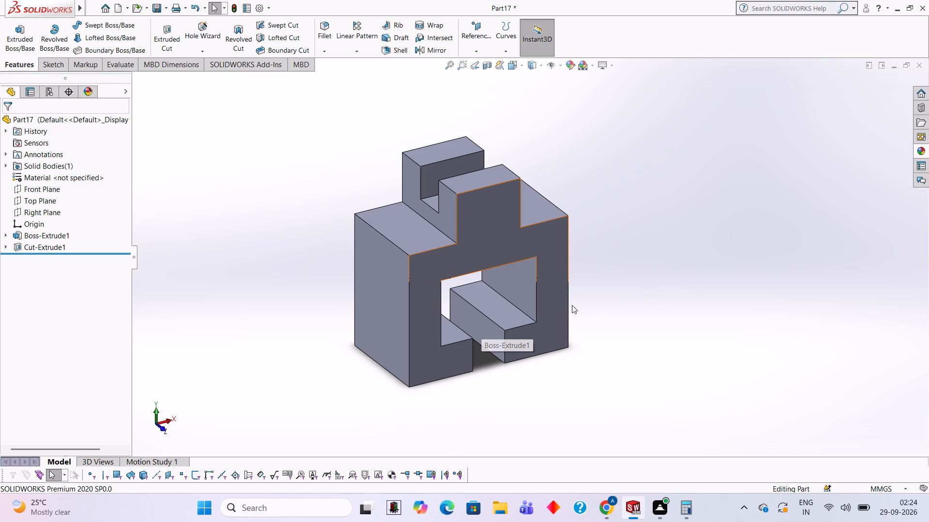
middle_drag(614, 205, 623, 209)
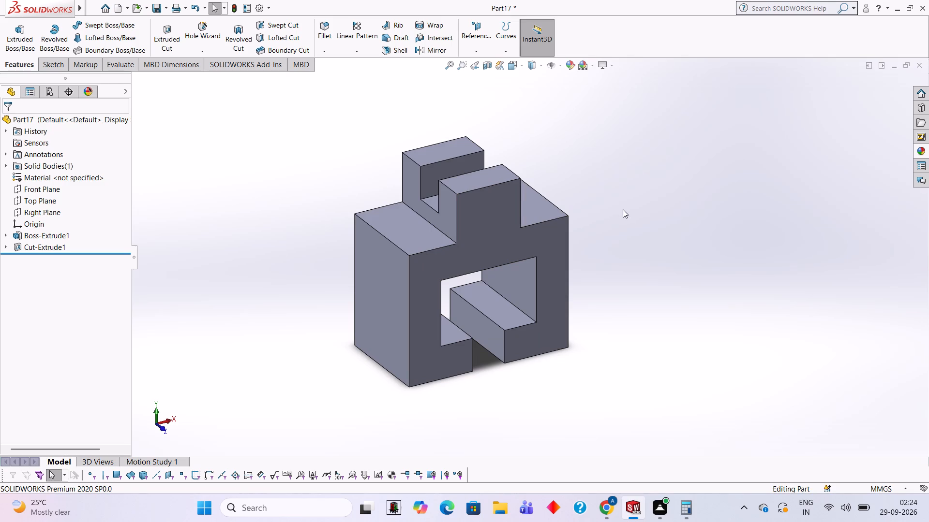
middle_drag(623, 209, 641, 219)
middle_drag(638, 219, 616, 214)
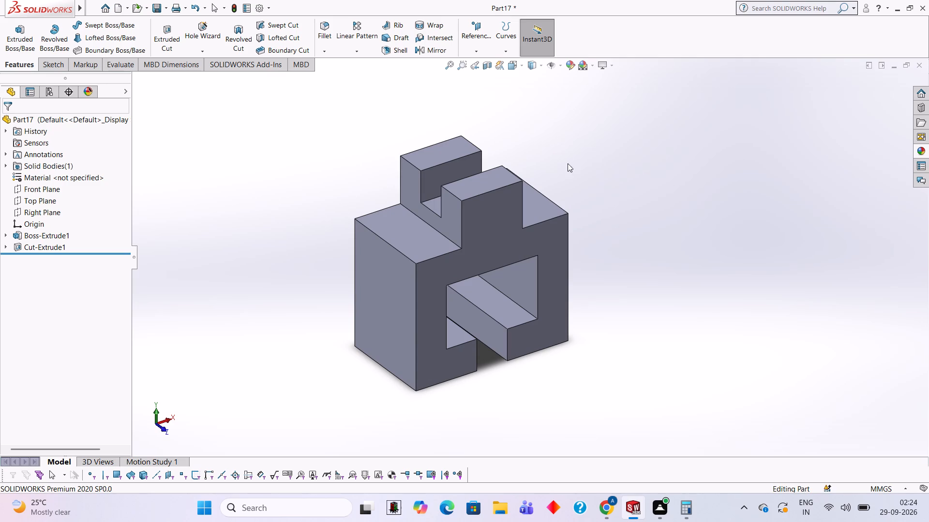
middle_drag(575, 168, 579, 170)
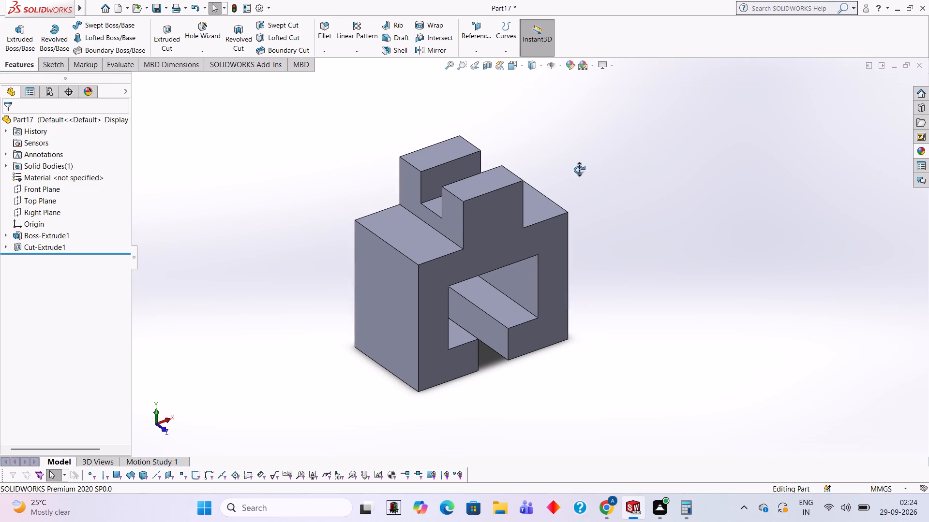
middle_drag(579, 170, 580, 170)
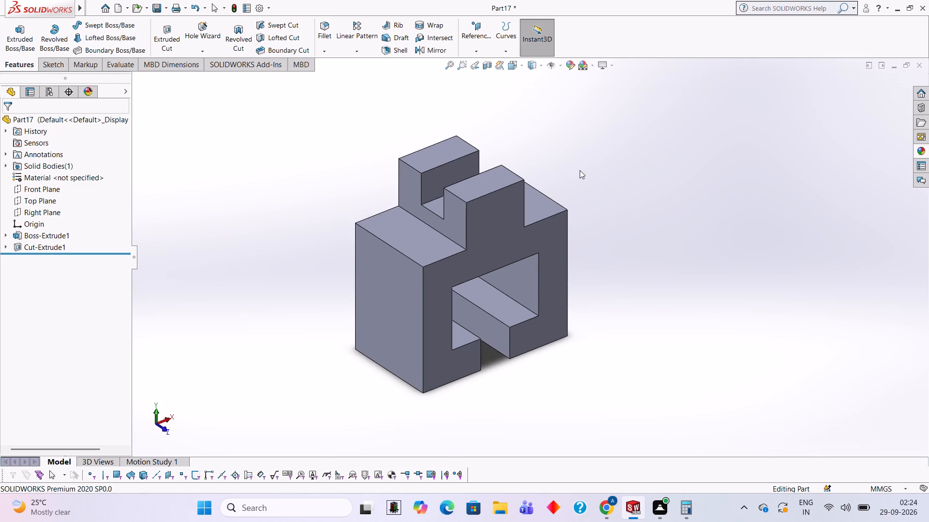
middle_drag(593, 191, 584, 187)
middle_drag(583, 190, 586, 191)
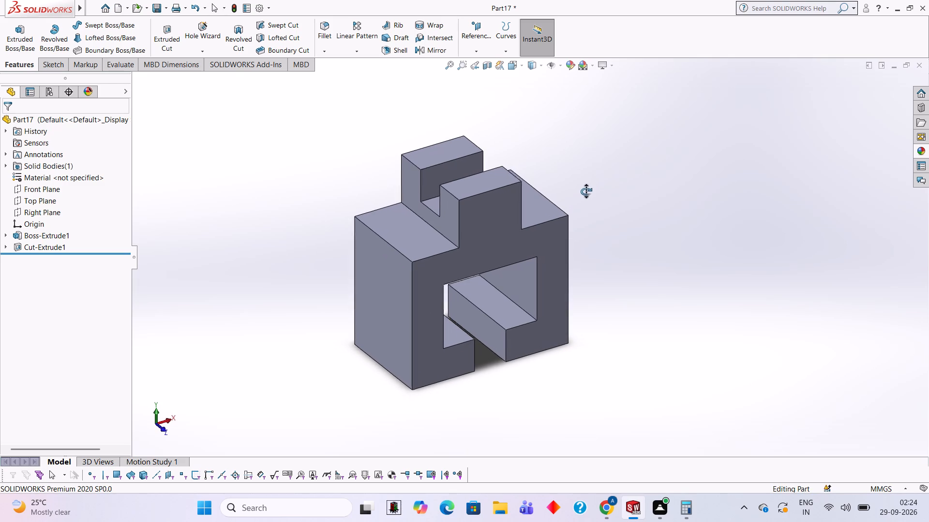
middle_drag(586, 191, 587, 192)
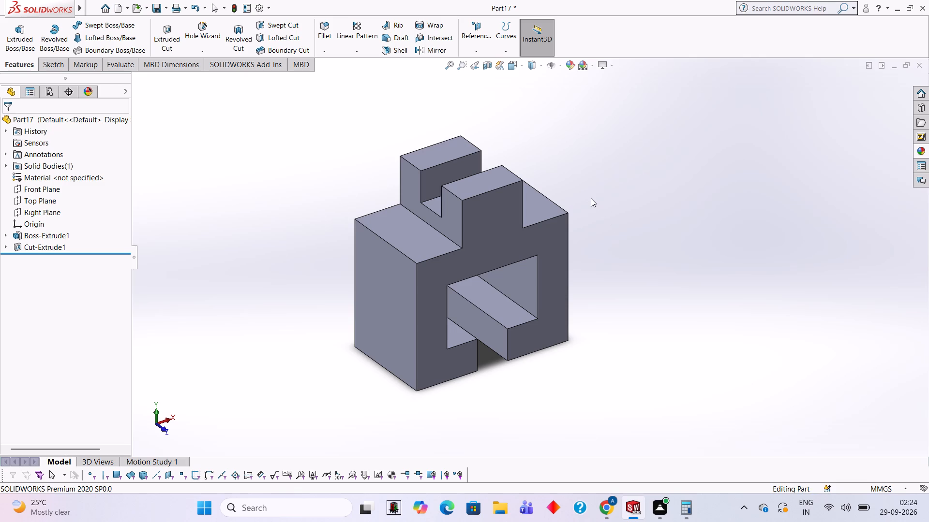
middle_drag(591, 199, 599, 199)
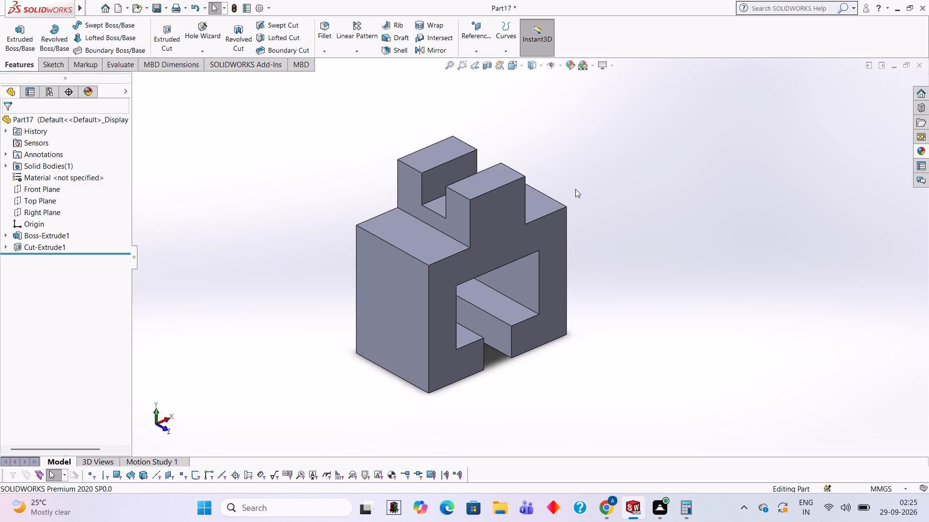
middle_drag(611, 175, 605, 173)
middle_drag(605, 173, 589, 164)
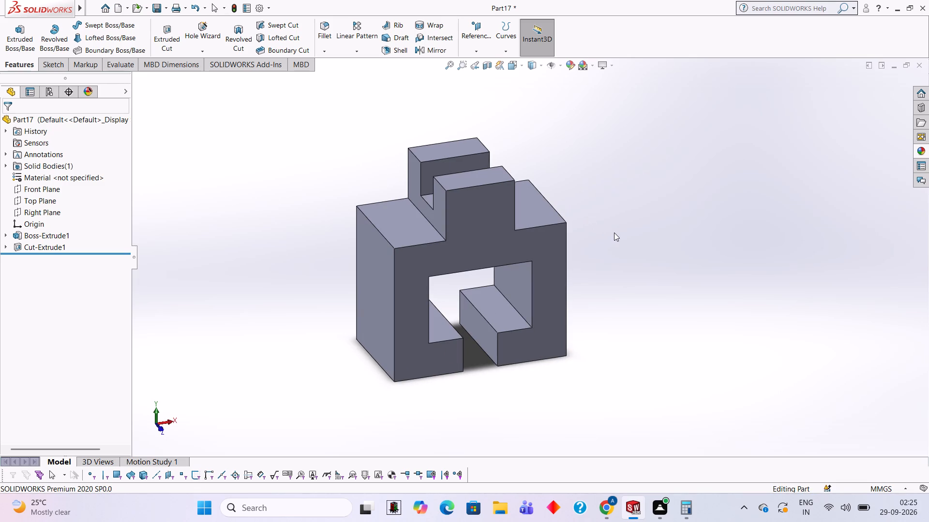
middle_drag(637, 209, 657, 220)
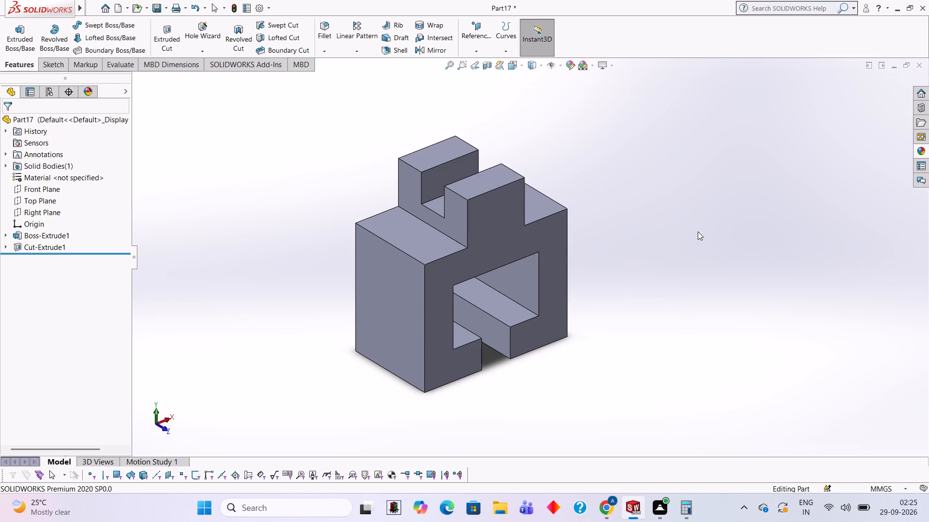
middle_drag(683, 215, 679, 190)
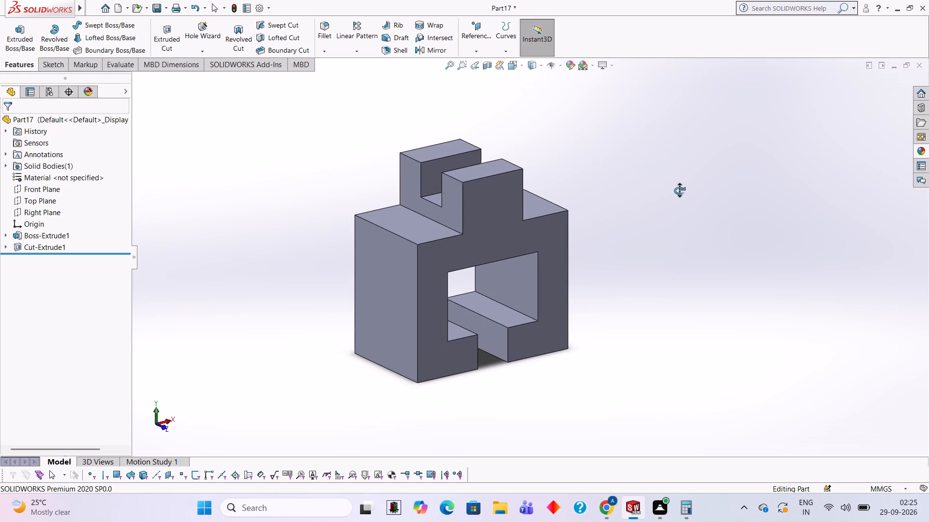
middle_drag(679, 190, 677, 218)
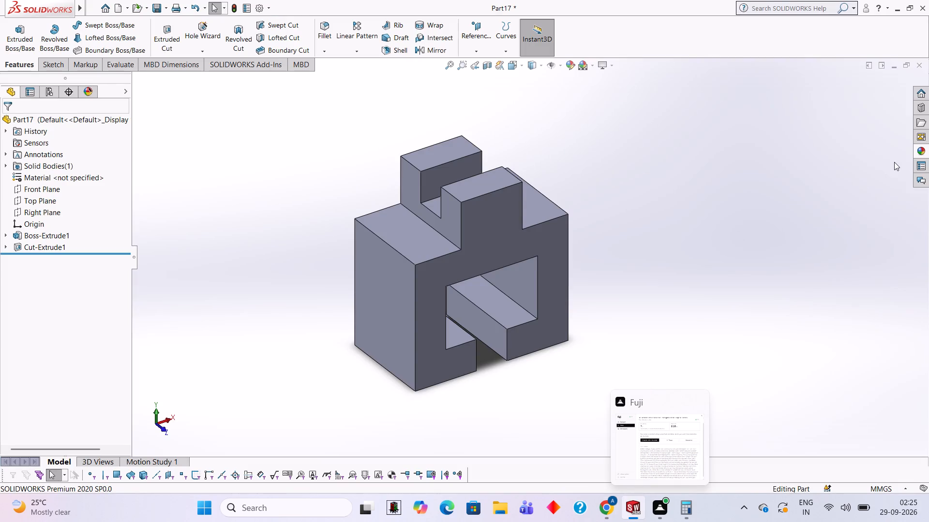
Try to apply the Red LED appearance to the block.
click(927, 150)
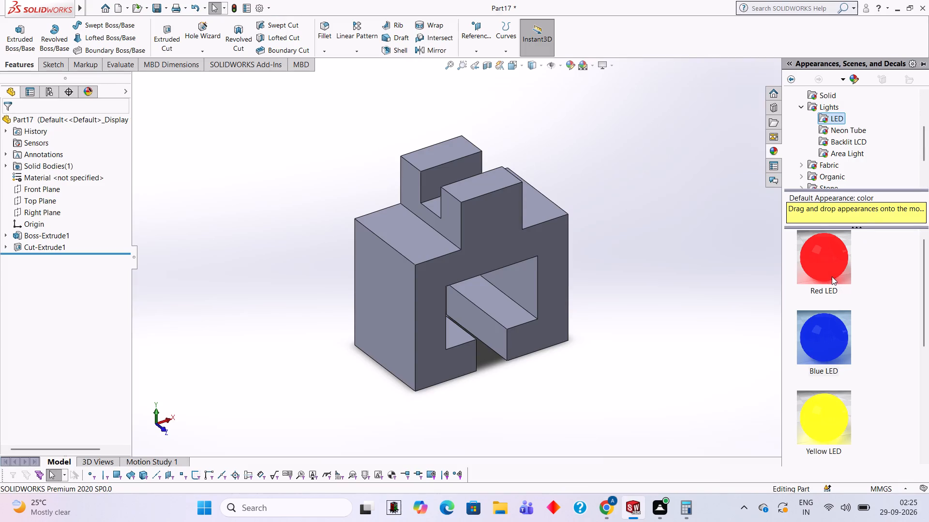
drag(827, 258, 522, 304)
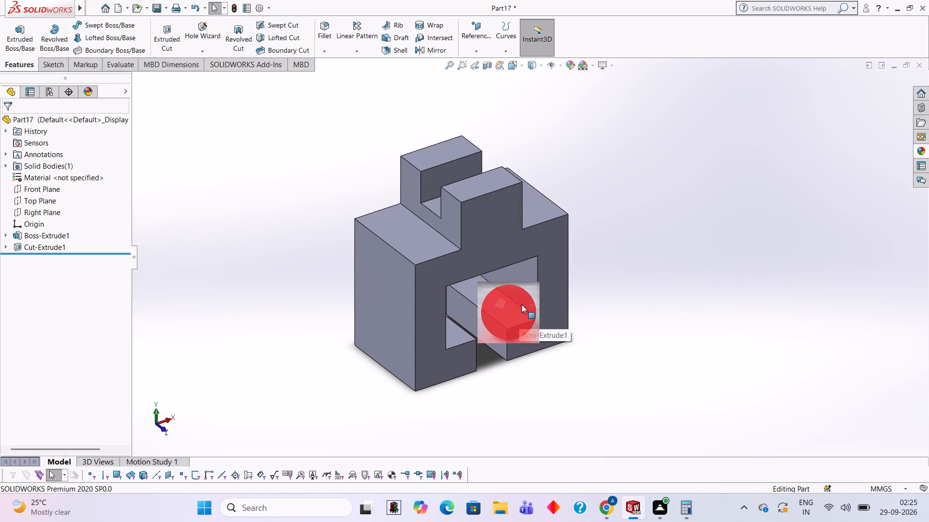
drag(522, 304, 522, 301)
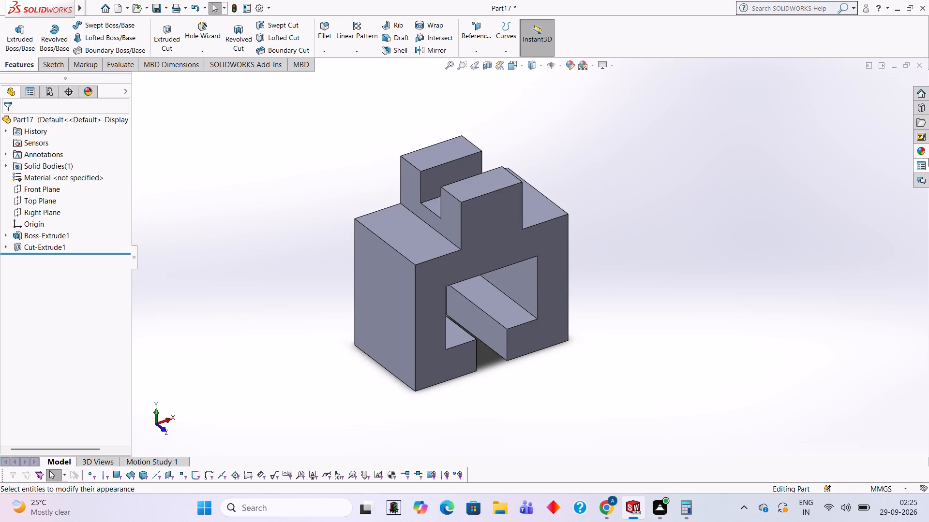
Apply the Red LED appearance to the block's base extrusion feature.
scroll(541, 300, down, 3)
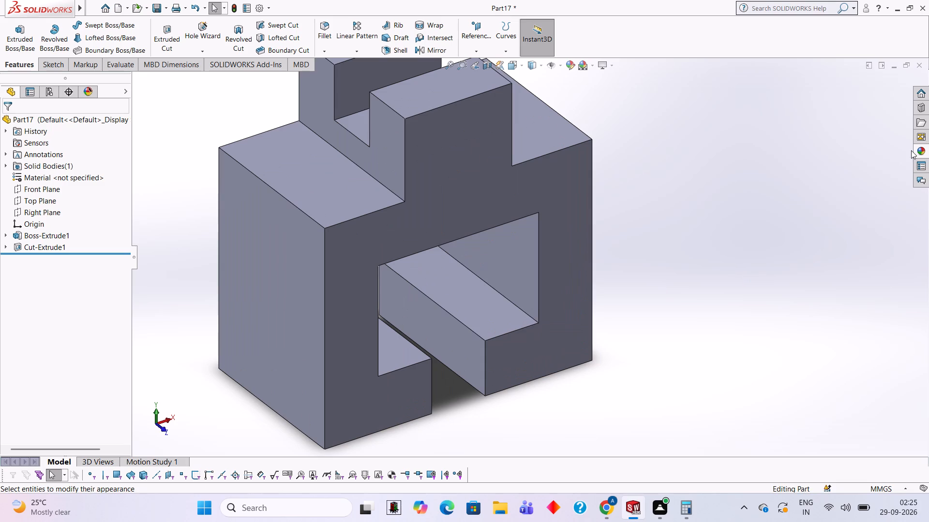
click(920, 152)
drag(832, 279, 650, 307)
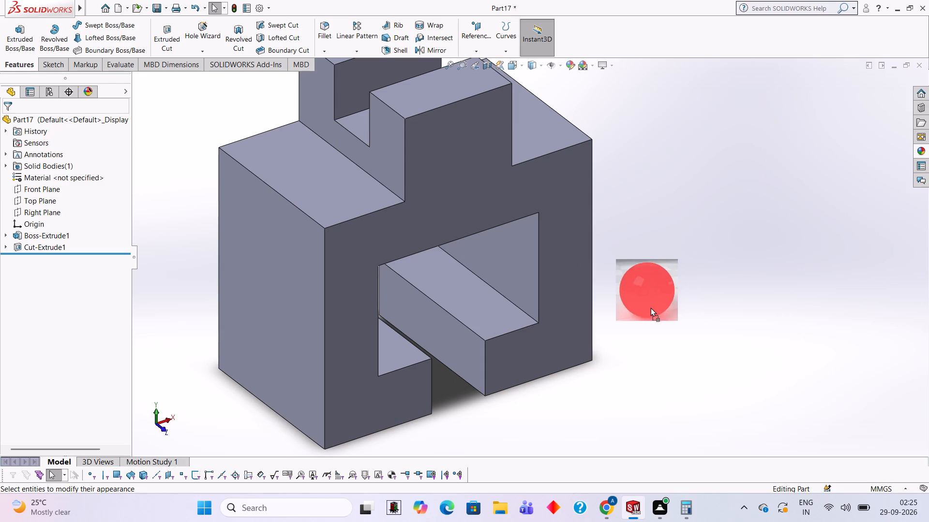
drag(650, 307, 518, 309)
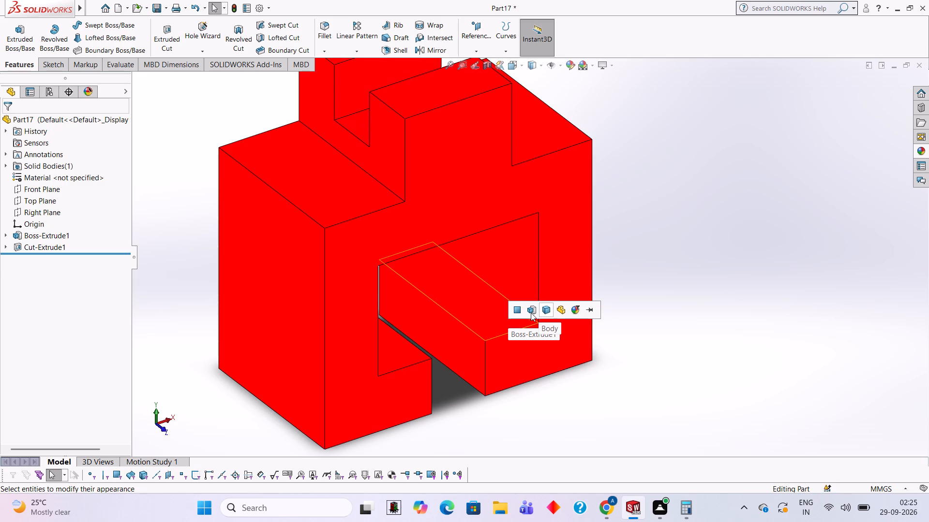
click(529, 313)
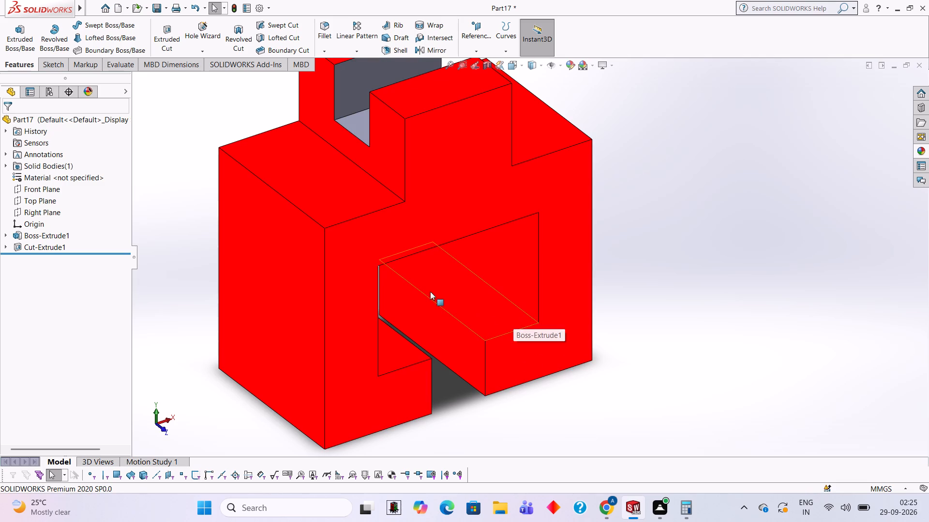
Apply the Blue LED appearance to the block's front face, the one showing the T-shaped slot profile.
scroll(514, 126, up, 1)
scroll(442, 176, up, 2)
scroll(489, 175, down, 1)
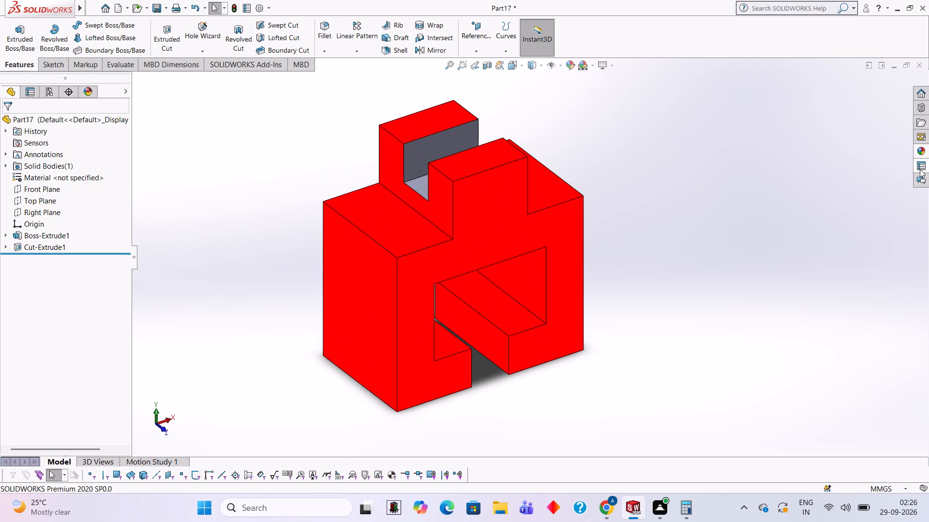
click(923, 151)
drag(832, 332, 642, 269)
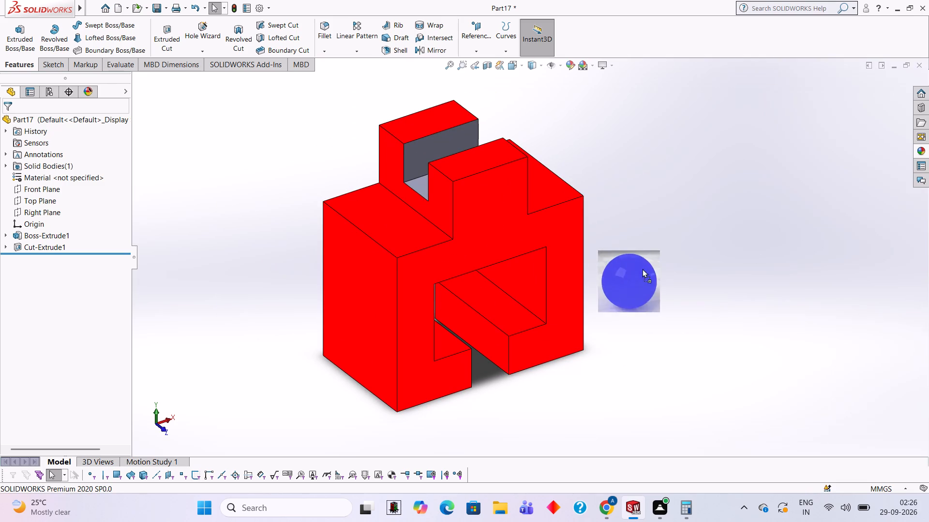
drag(642, 269, 510, 204)
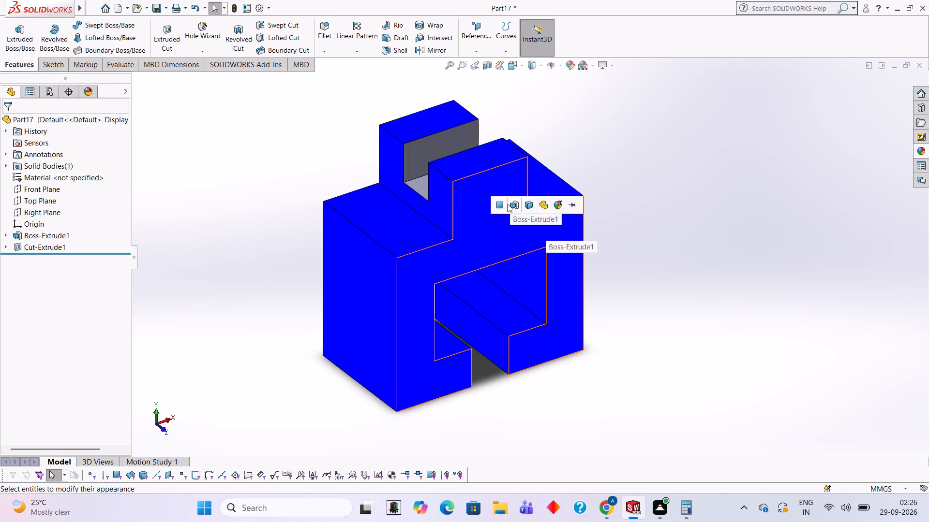
click(505, 203)
Apply the Blue LED appearance to the block's rear face, at the other end of the T-shaped slot.
scroll(642, 227, down, 1)
middle_drag(642, 227, 677, 246)
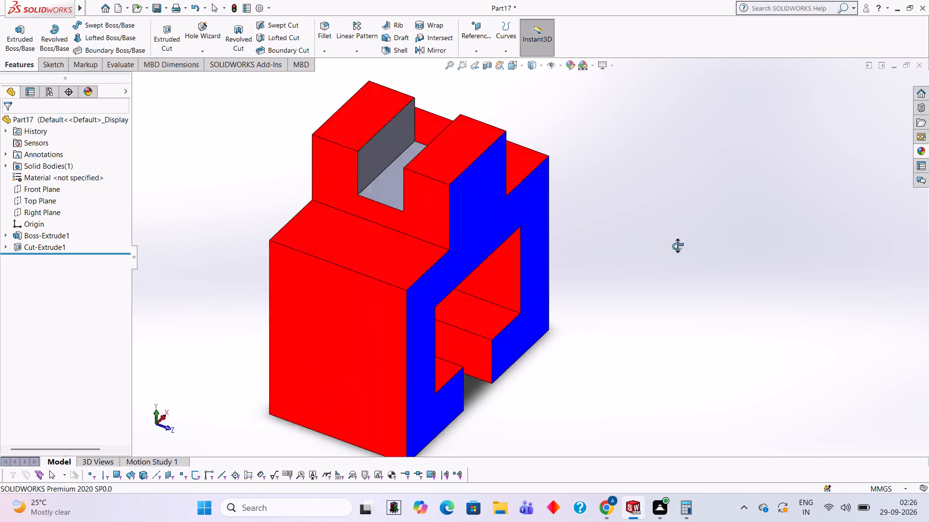
middle_drag(677, 246, 852, 230)
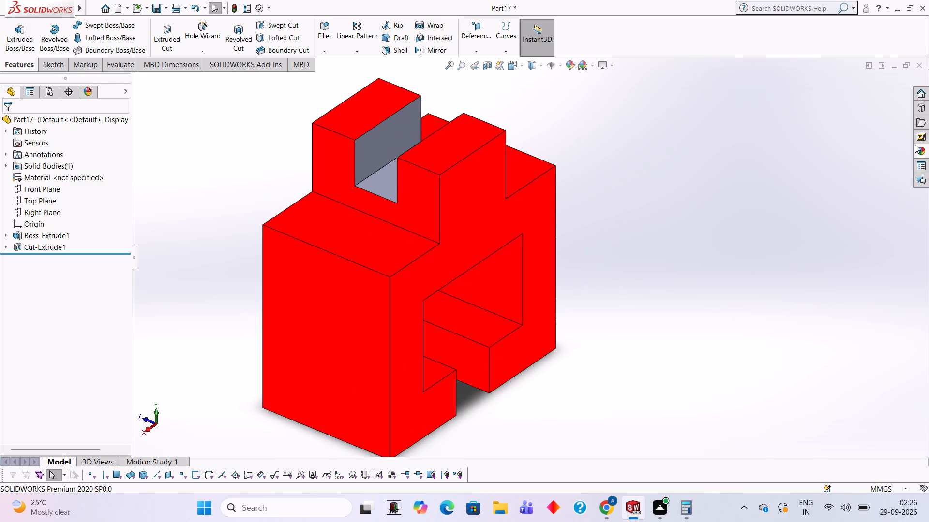
click(928, 151)
drag(827, 329, 586, 251)
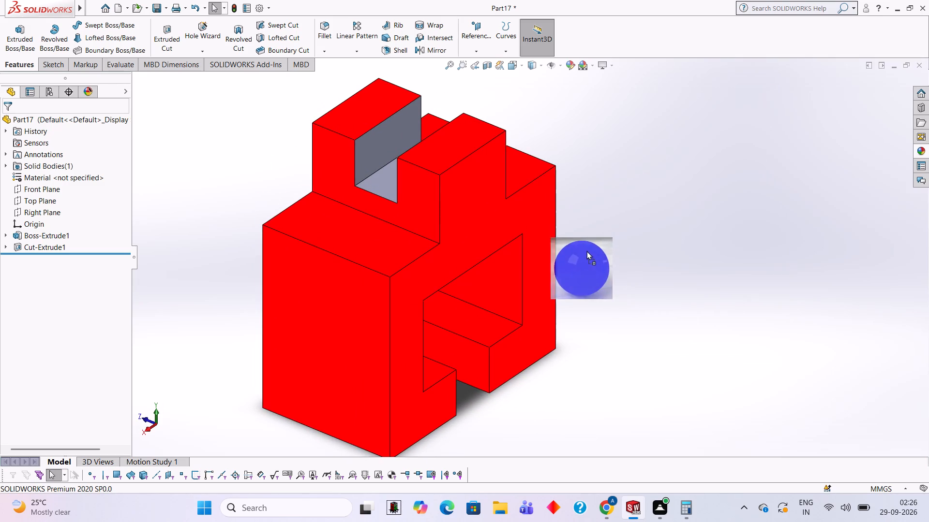
drag(586, 251, 491, 183)
click(491, 183)
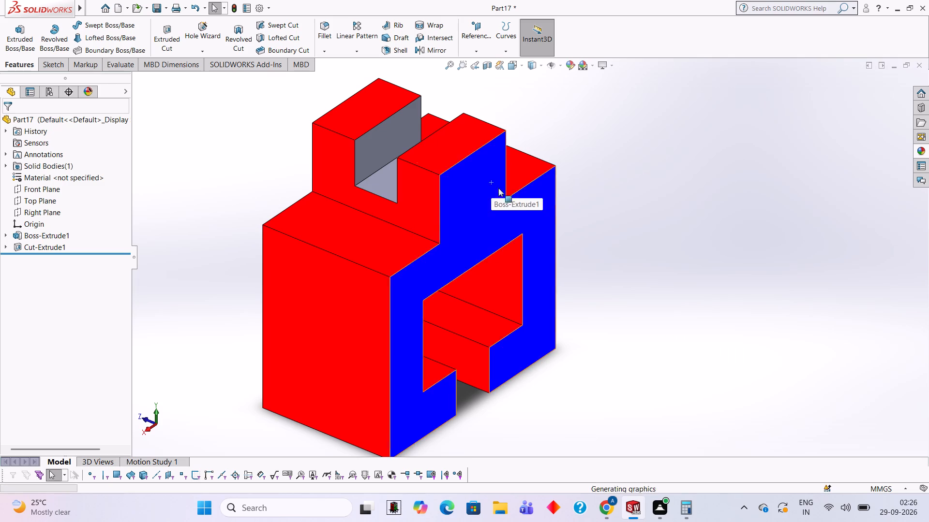
Apply the Yellow LED appearance to the block's large plain left side face.
scroll(547, 228, up, 1)
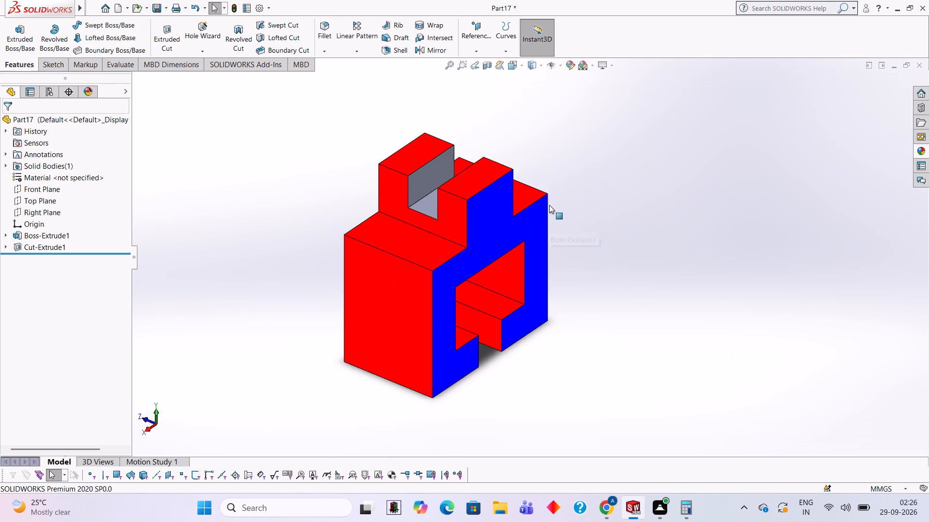
scroll(549, 205, up, 1)
middle_drag(553, 201, 683, 210)
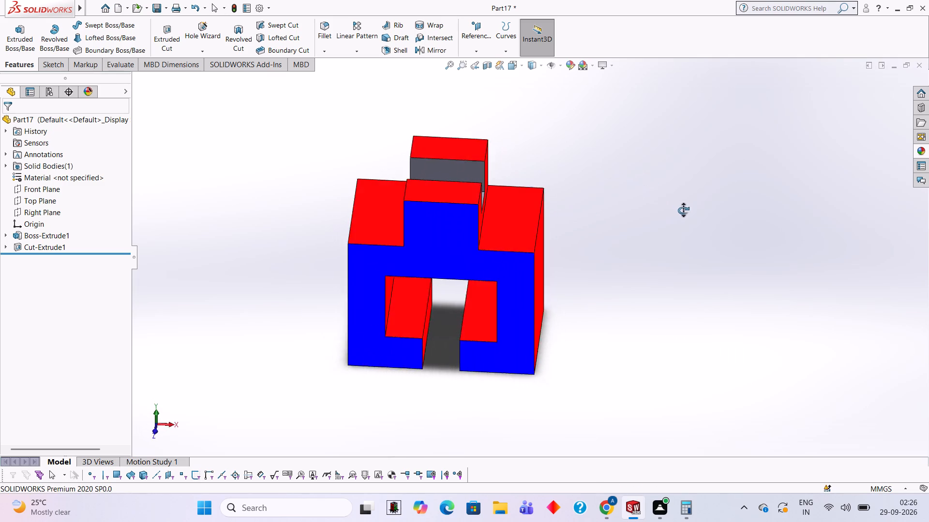
middle_drag(683, 210, 738, 183)
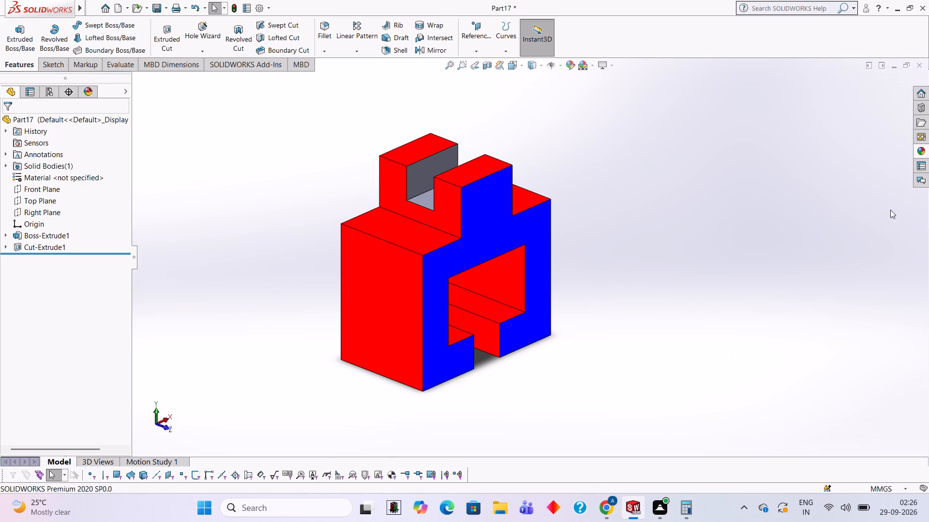
click(923, 145)
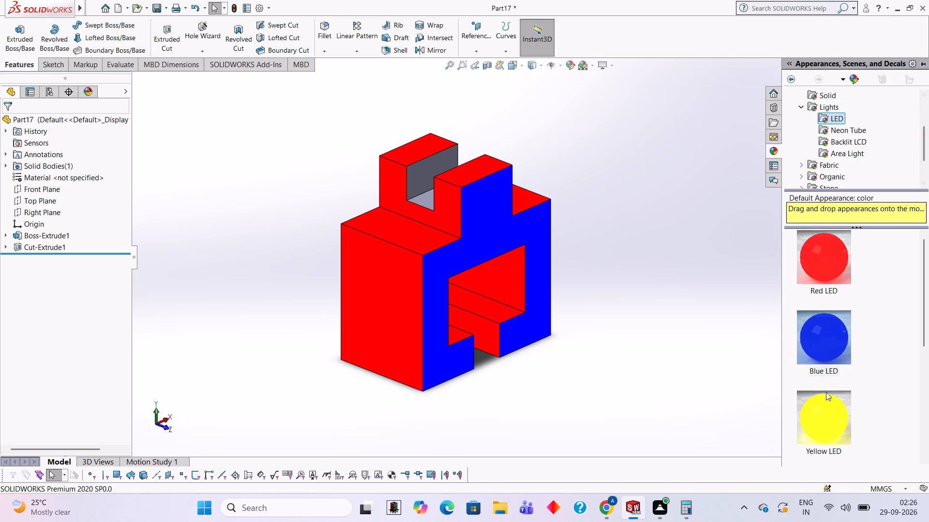
drag(818, 420, 504, 280)
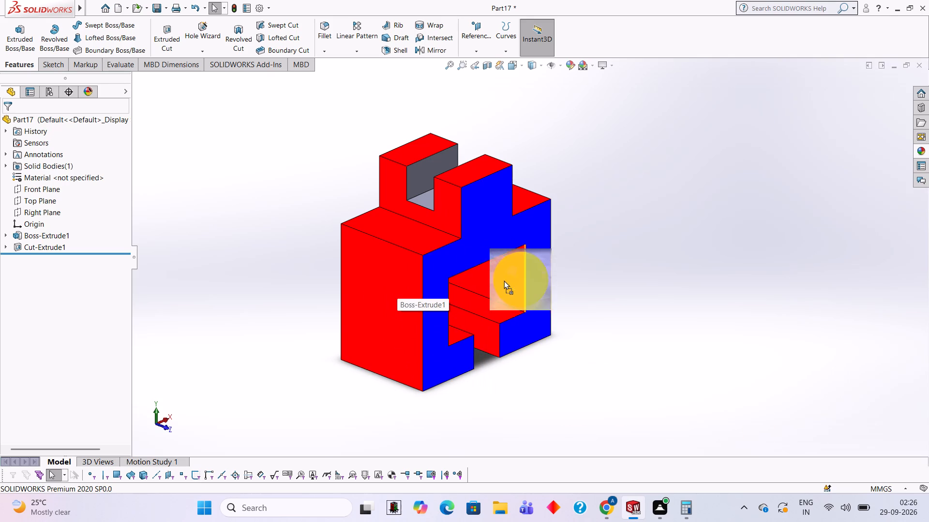
drag(504, 280, 371, 259)
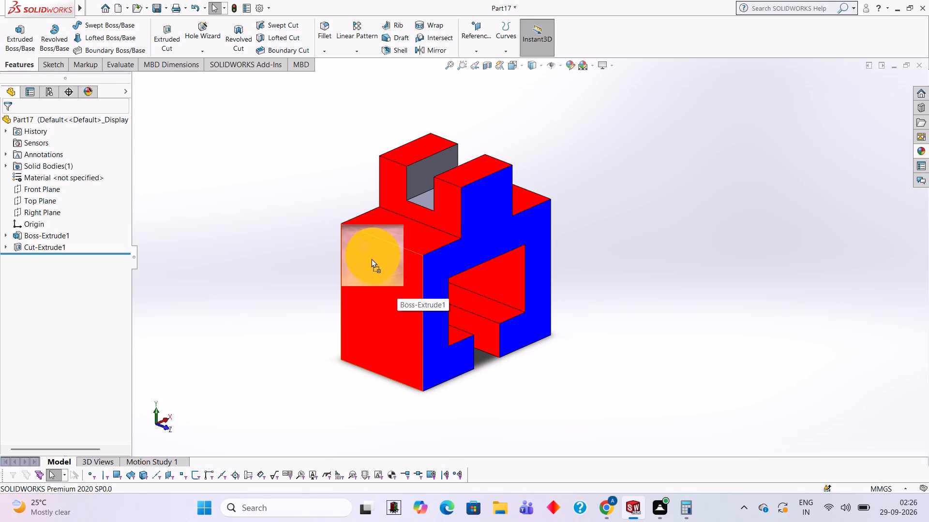
drag(371, 259, 391, 289)
click(386, 291)
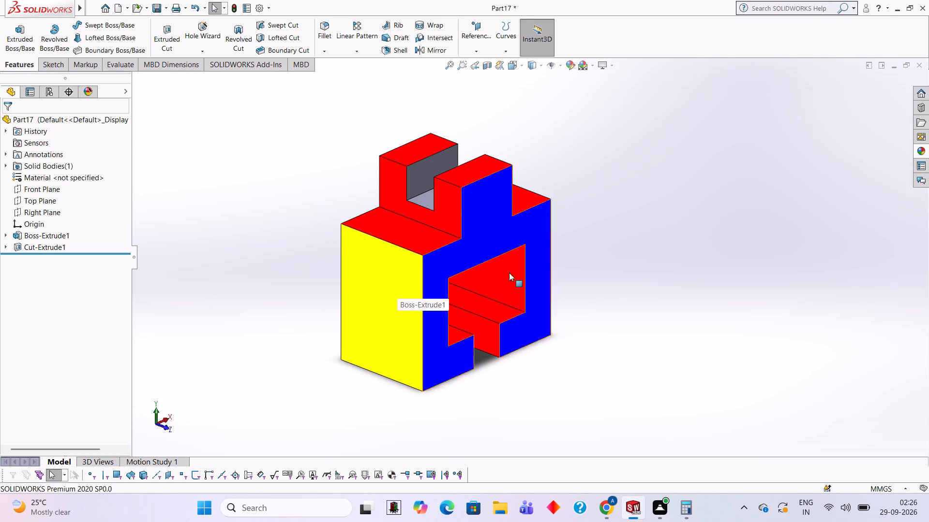
Apply the Yellow LED appearance to the block's opposite large side face.
middle_drag(626, 250, 510, 247)
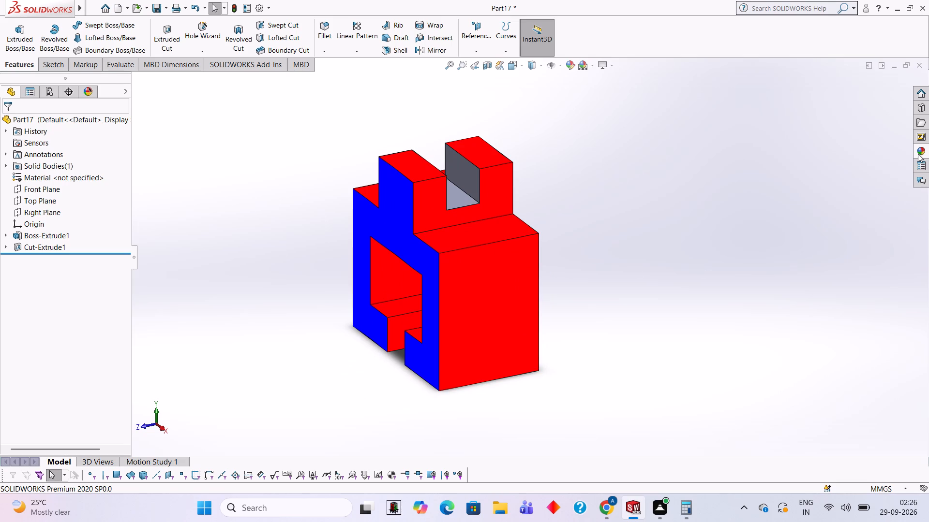
click(918, 154)
drag(838, 400, 527, 297)
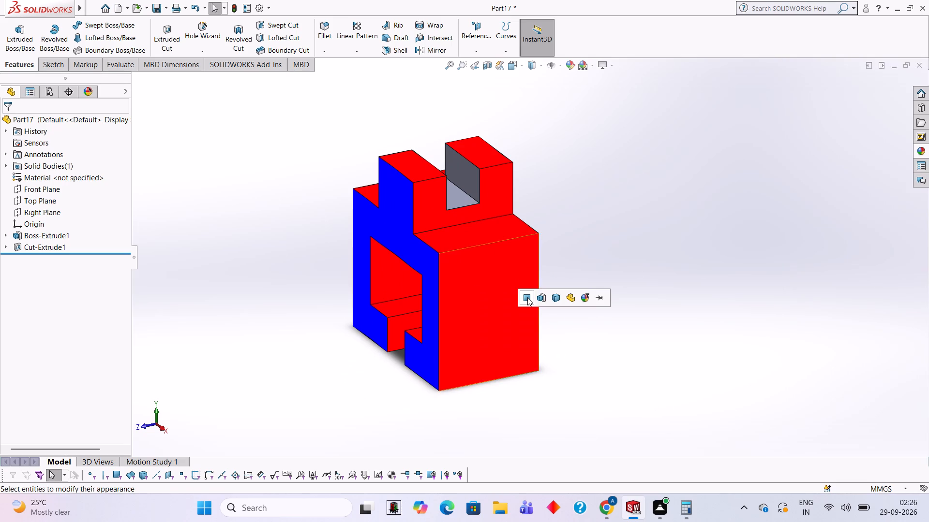
click(527, 297)
Apply the Green LED appearance to the wall of the raised step's cut that faces the front of the block.
drag(554, 242, 626, 246)
middle_drag(626, 246, 725, 261)
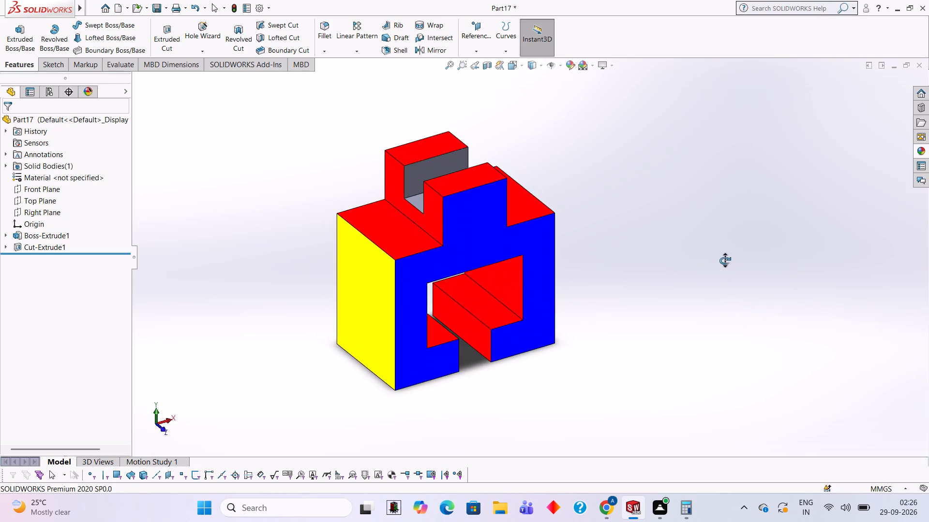
middle_drag(725, 261, 786, 293)
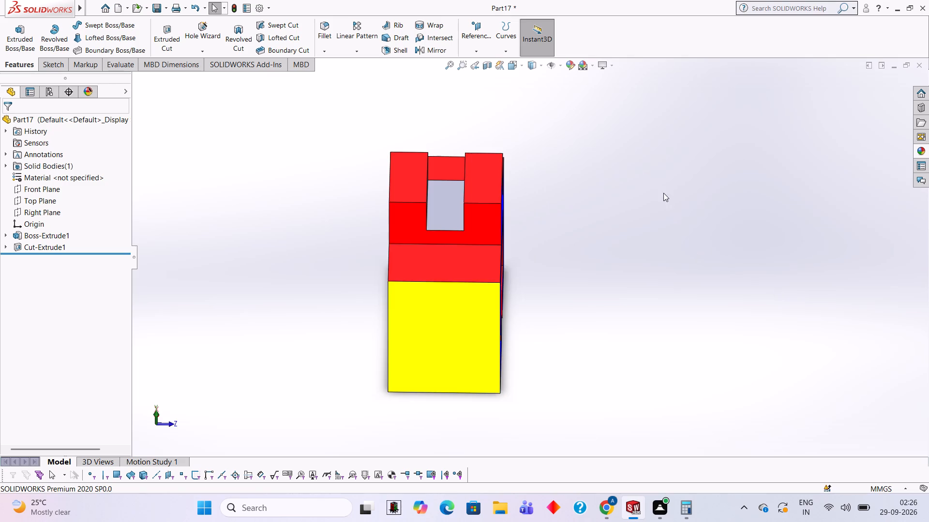
middle_drag(663, 193, 629, 174)
scroll(505, 172, down, 2)
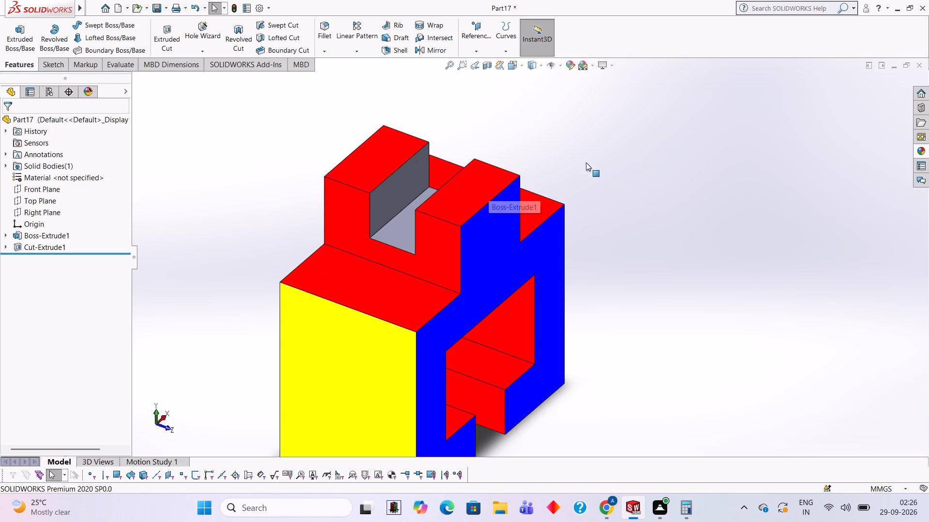
click(921, 150)
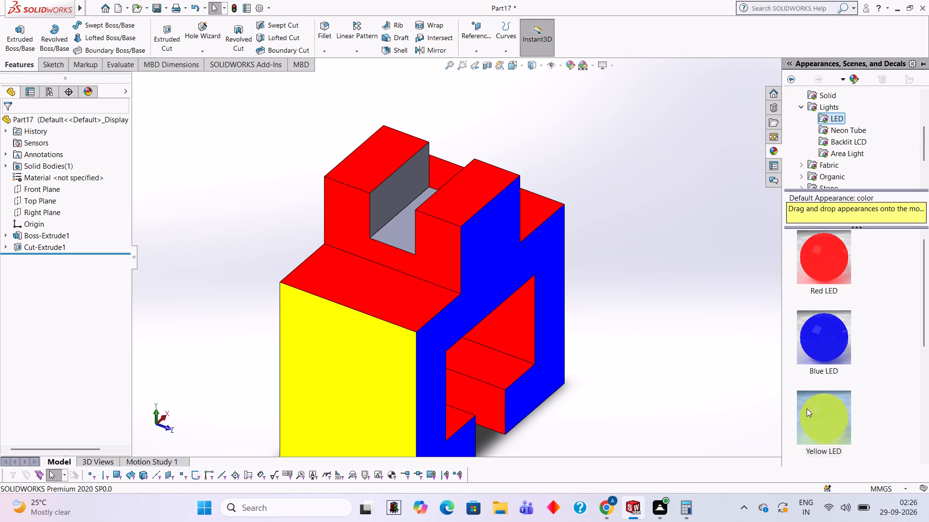
scroll(823, 336, down, 1)
drag(823, 371, 813, 371)
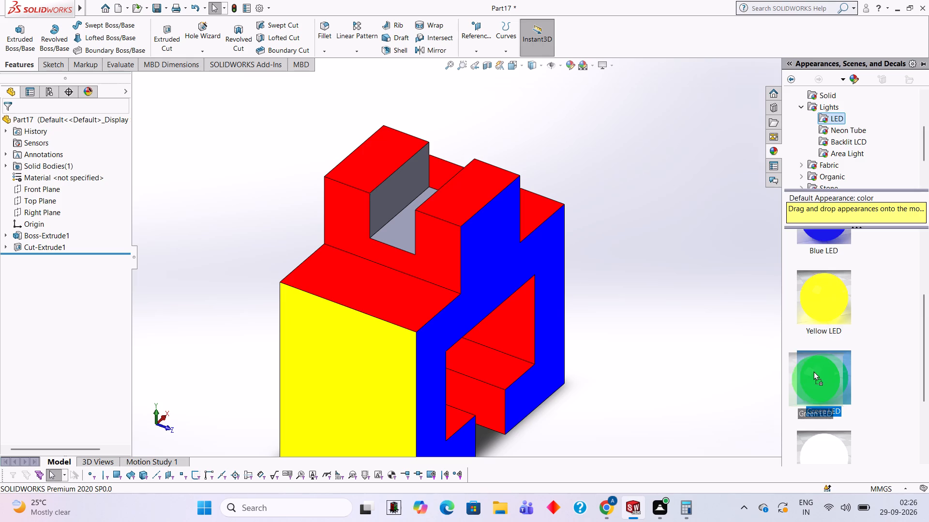
drag(813, 371, 393, 207)
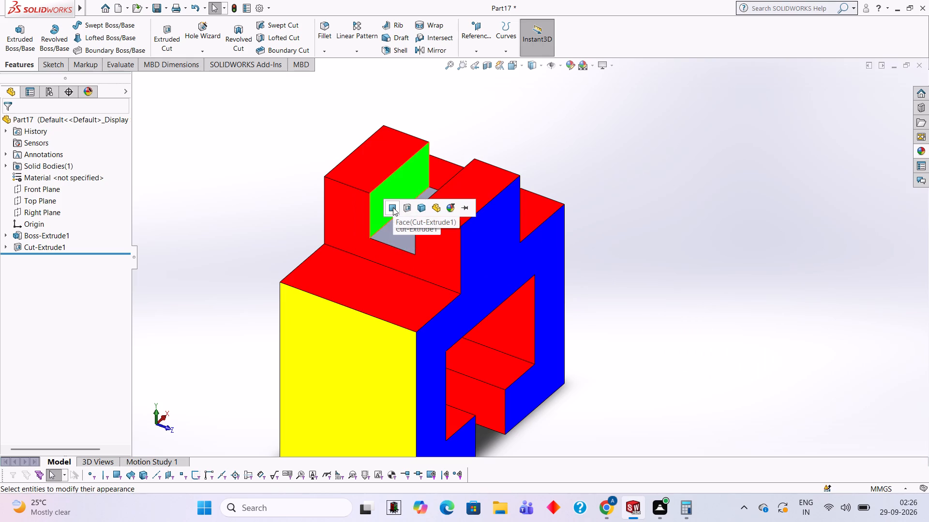
click(393, 207)
Apply the Green LED appearance to the floor face of the cut across the raised step.
middle_drag(396, 208, 465, 248)
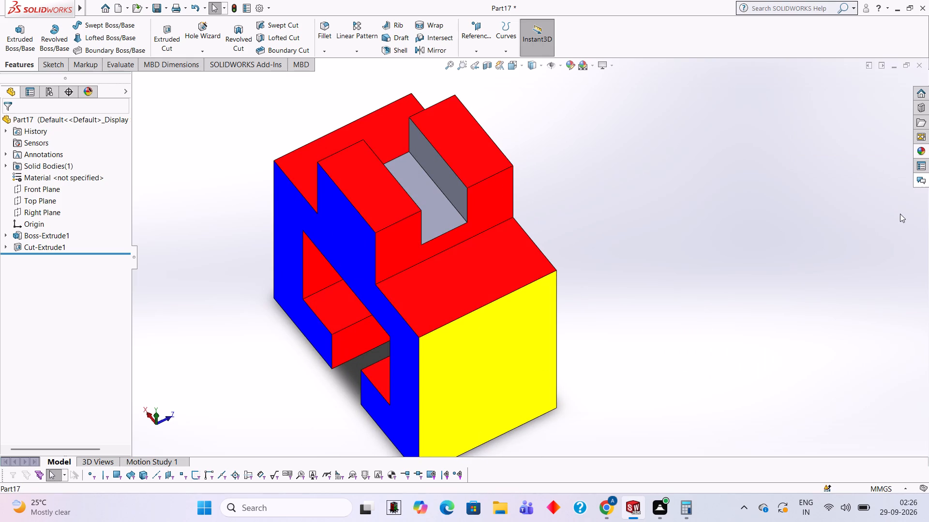
click(922, 149)
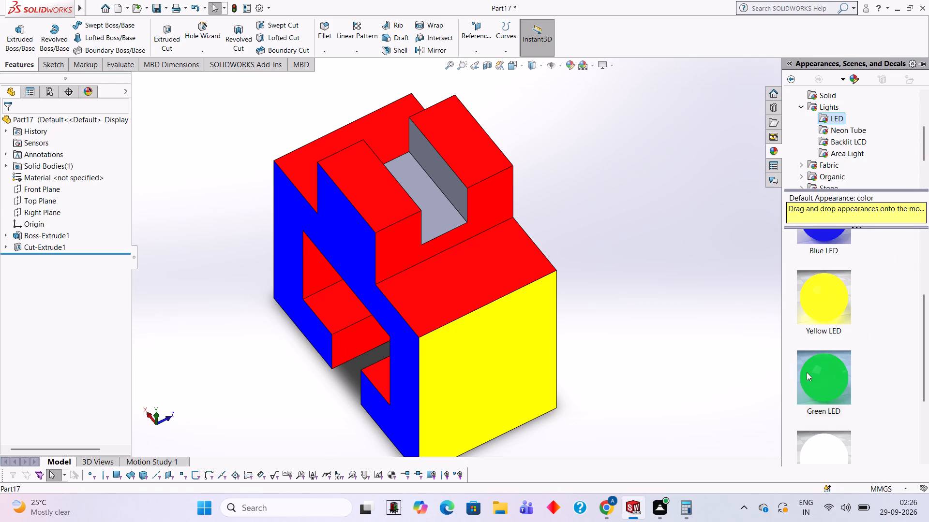
drag(807, 372, 421, 174)
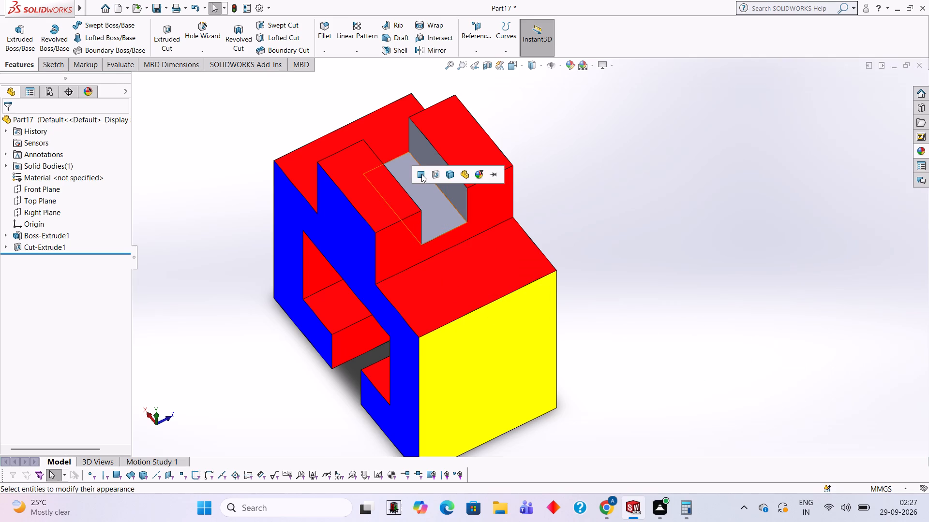
click(421, 174)
Apply the Green LED appearance to the remaining uncoloured wall of the cut across the raised step.
middle_drag(451, 197, 479, 205)
scroll(475, 195, down, 4)
middle_drag(441, 138, 440, 105)
scroll(440, 105, up, 1)
scroll(429, 177, down, 2)
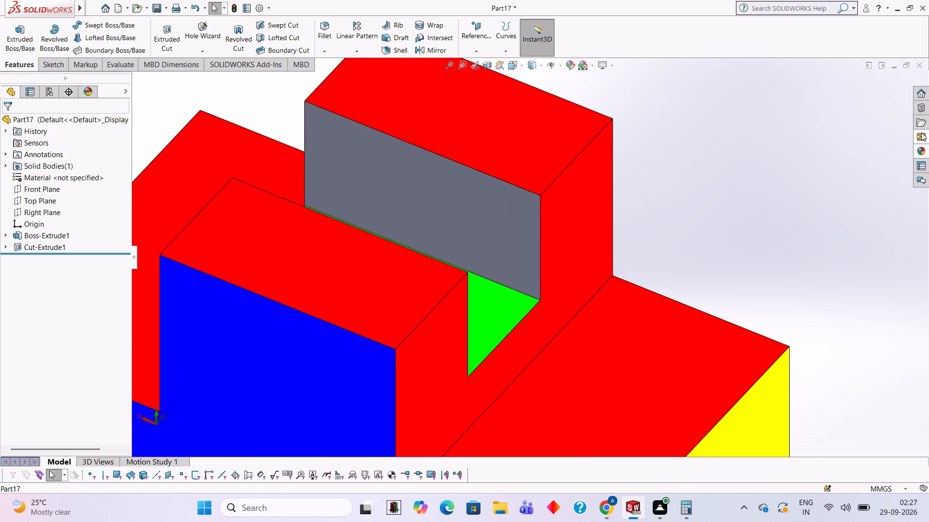
click(925, 147)
drag(821, 382, 417, 206)
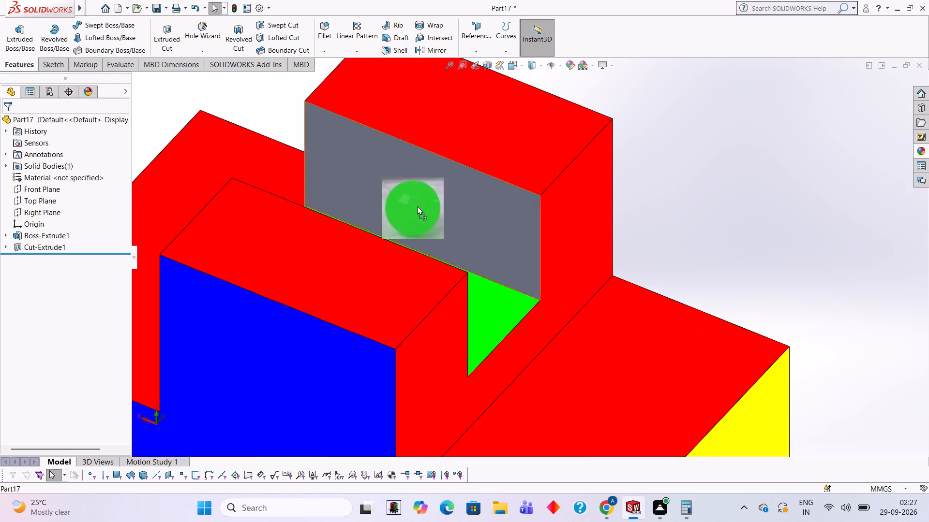
drag(417, 206, 421, 200)
click(421, 200)
Examine the coloured block from several angles, checking the face colours of the sides, ends and upper cut.
scroll(421, 200, up, 2)
scroll(460, 217, up, 3)
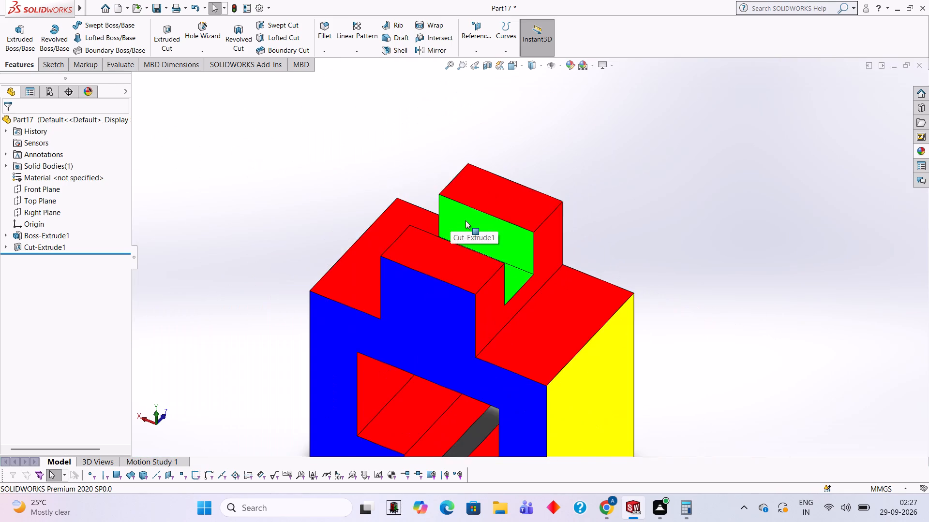
scroll(502, 233, up, 2)
middle_drag(545, 291, 441, 268)
scroll(441, 268, up, 2)
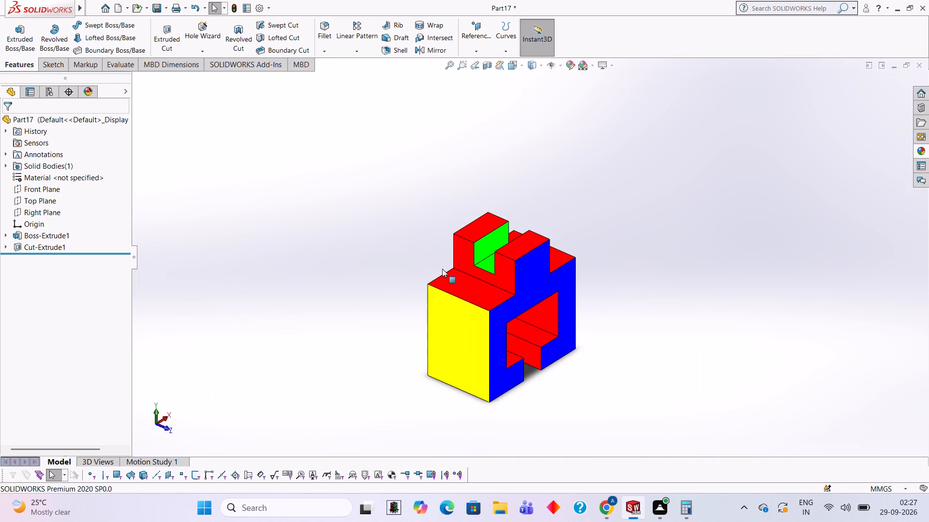
scroll(498, 272, down, 3)
scroll(498, 272, up, 3)
scroll(498, 280, down, 1)
scroll(568, 300, down, 2)
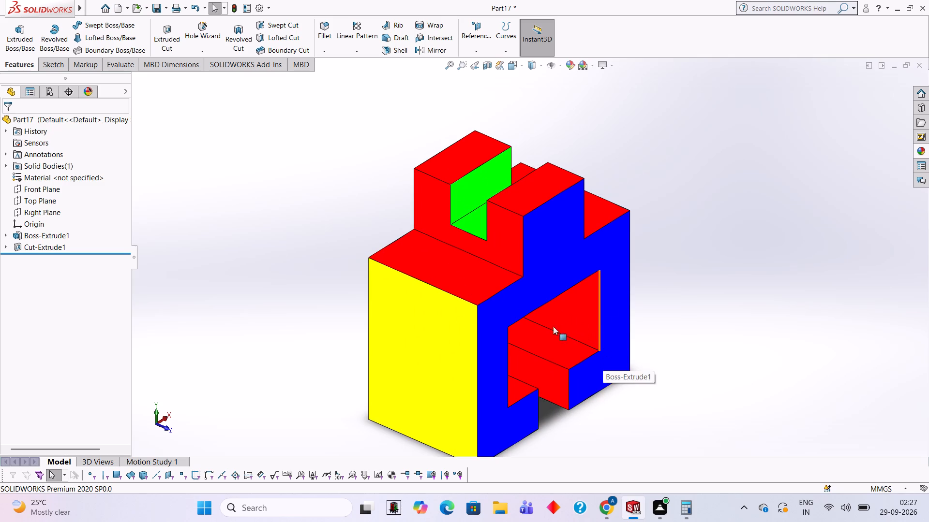
scroll(685, 231, up, 1)
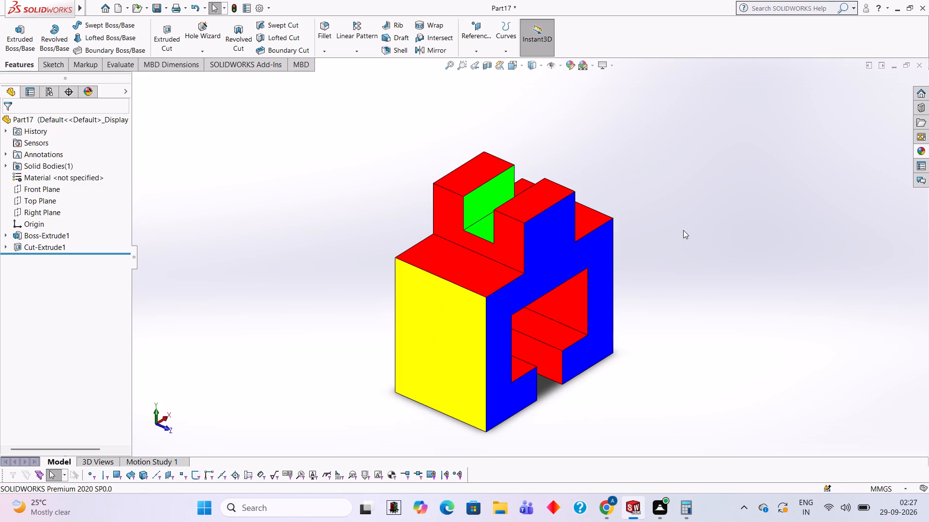
middle_drag(686, 231, 667, 221)
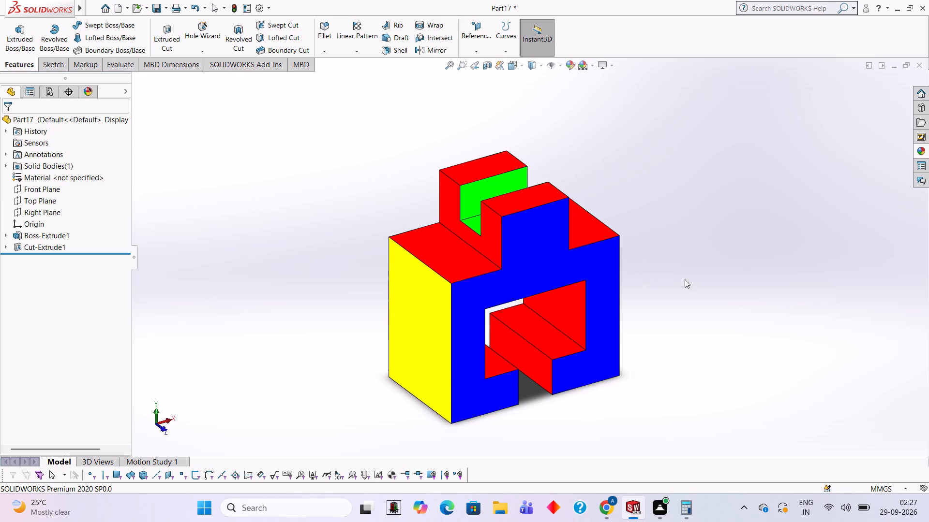
middle_click(666, 218)
middle_drag(651, 213, 659, 198)
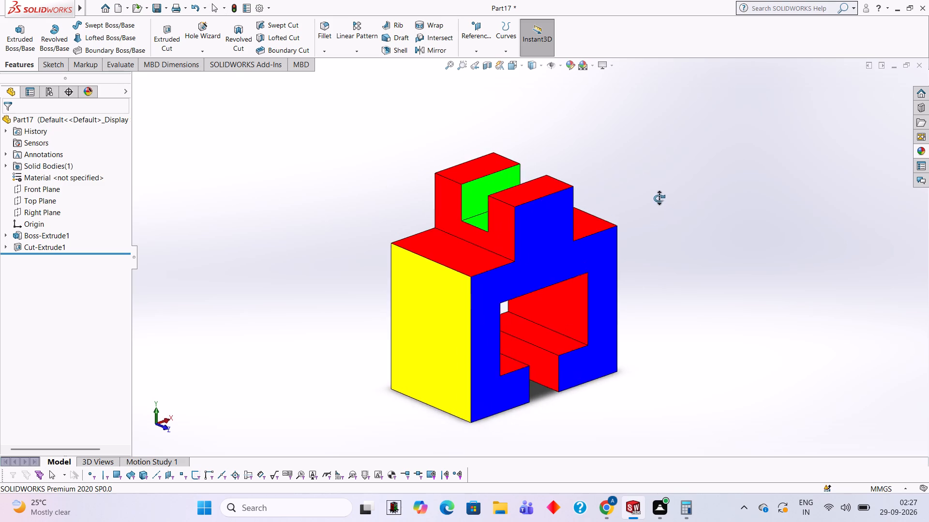
middle_drag(659, 198, 650, 192)
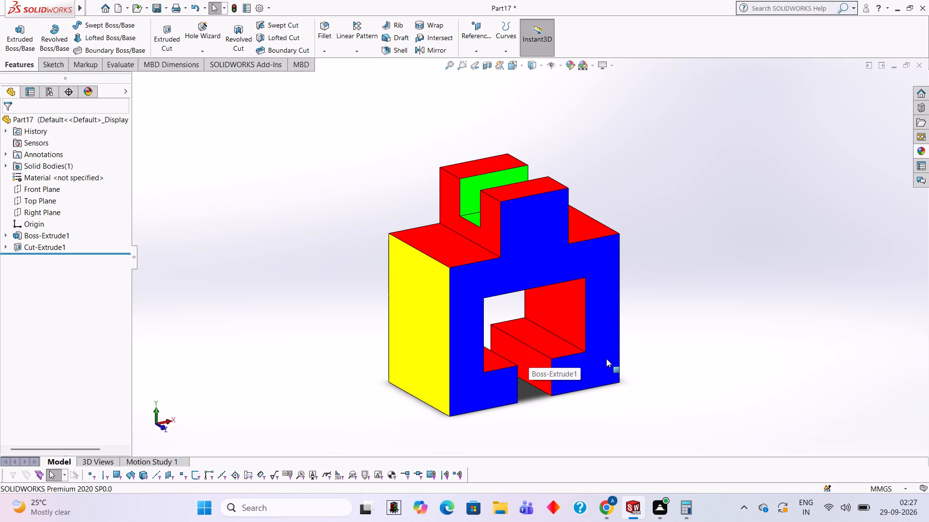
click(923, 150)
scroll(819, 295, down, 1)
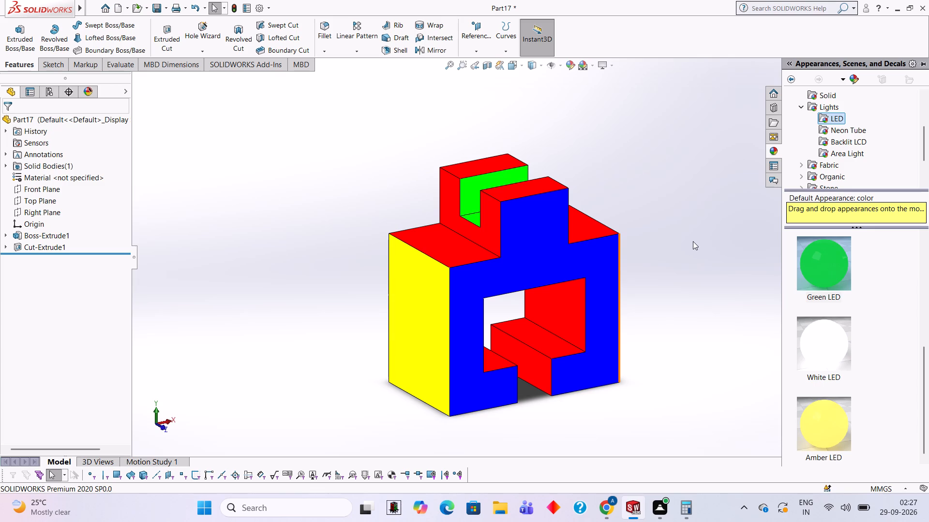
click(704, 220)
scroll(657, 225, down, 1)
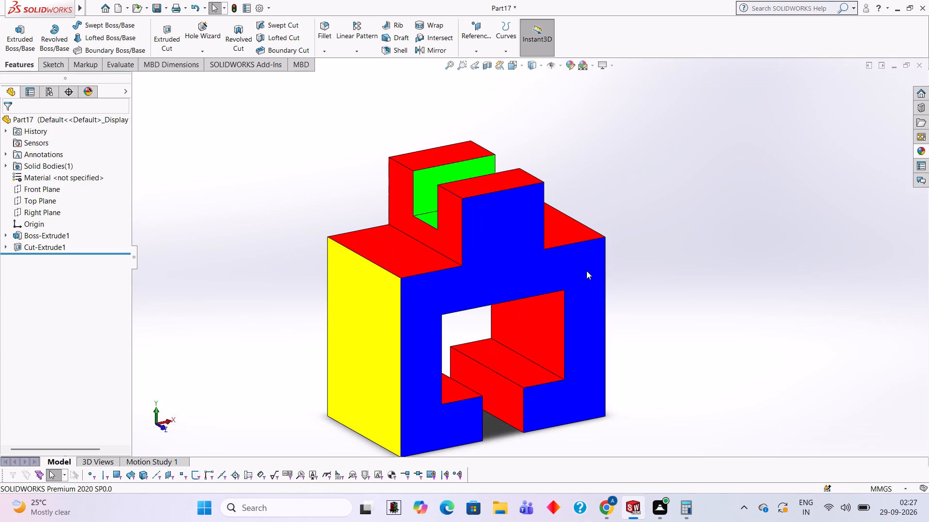
Open a new sketch on the block's blue front face and clear the selection.
click(586, 269)
click(630, 242)
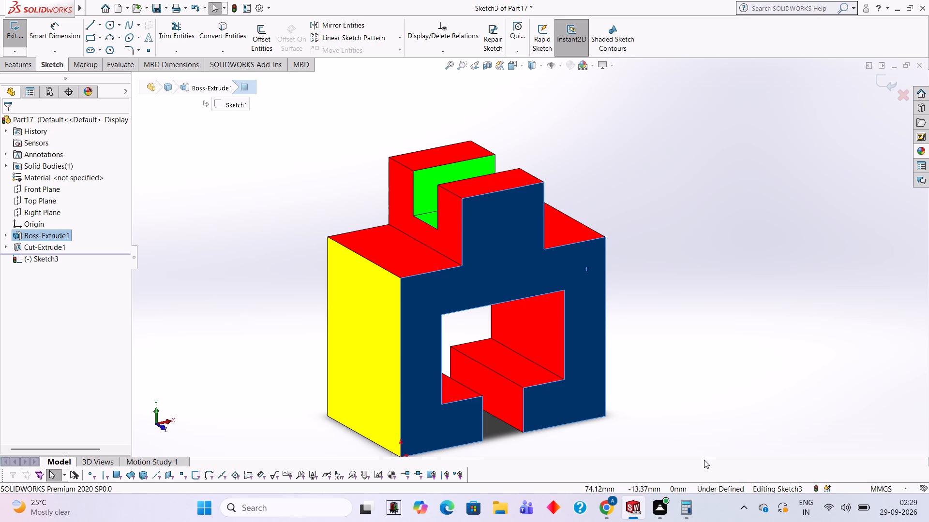
key(0)
key(Escape)
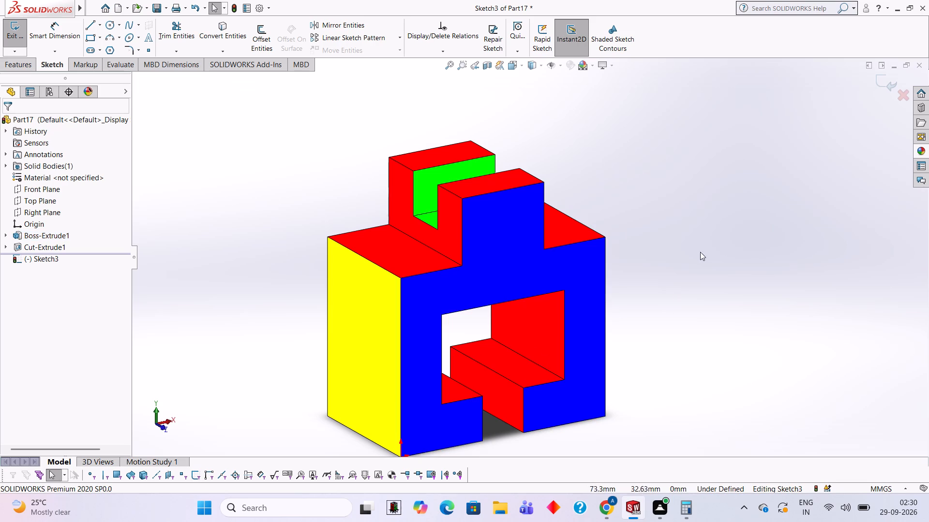
Apply the Green LED appearance to the +X side wall of the T-slot's wide part, at face level only.
scroll(531, 319, down, 2)
middle_drag(512, 326, 535, 277)
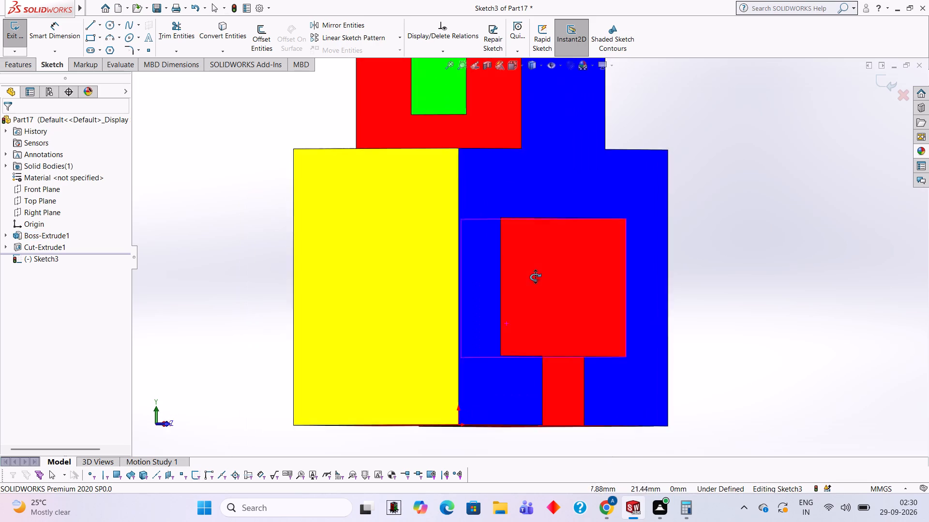
middle_drag(535, 277, 525, 272)
middle_drag(593, 276, 584, 305)
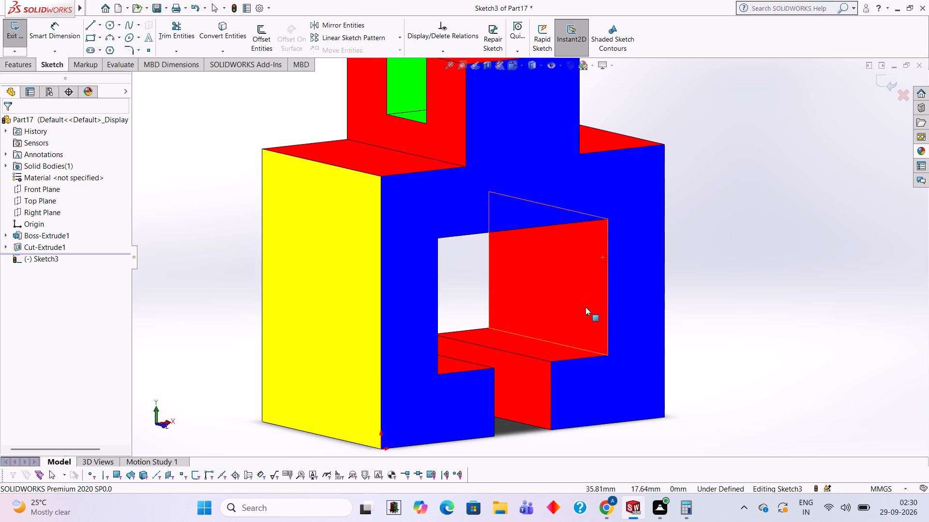
click(919, 150)
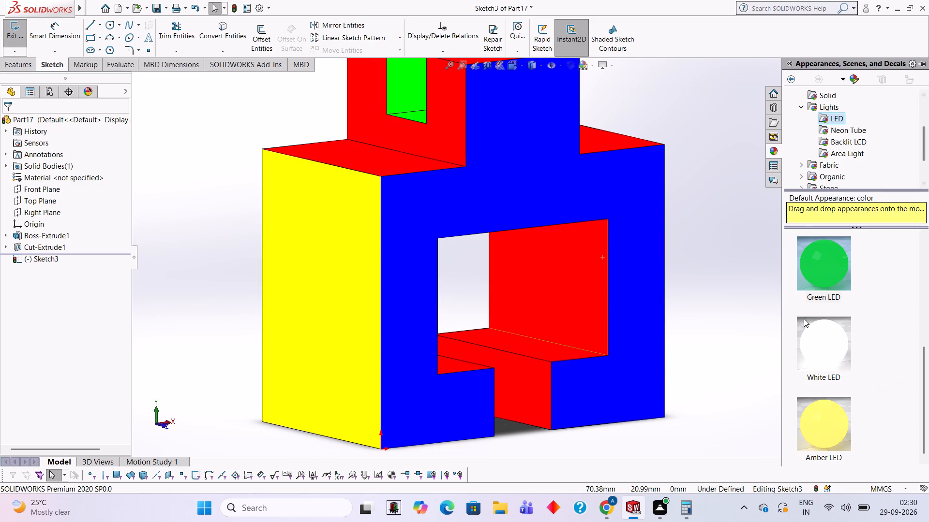
drag(827, 269, 585, 280)
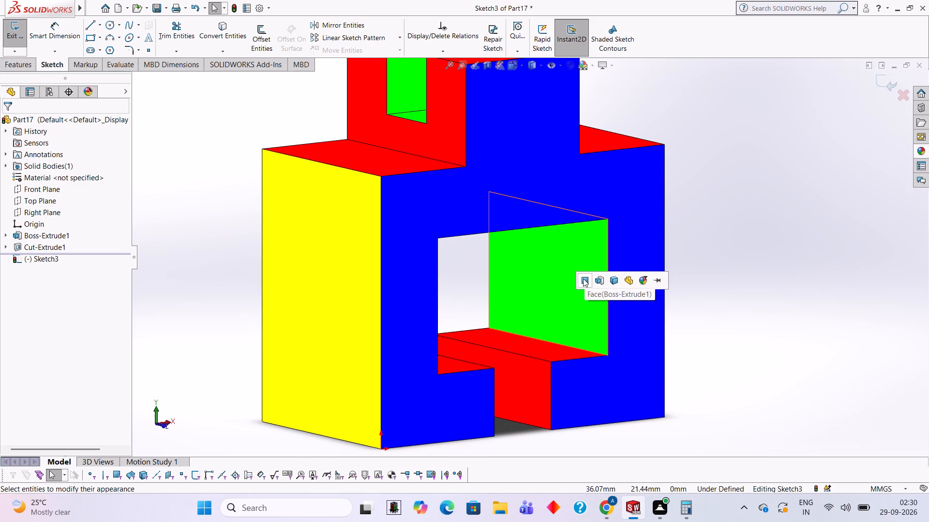
click(583, 278)
Apply the Blue LED appearance to the ceiling face of the T-slot's wide part.
middle_drag(676, 277, 633, 194)
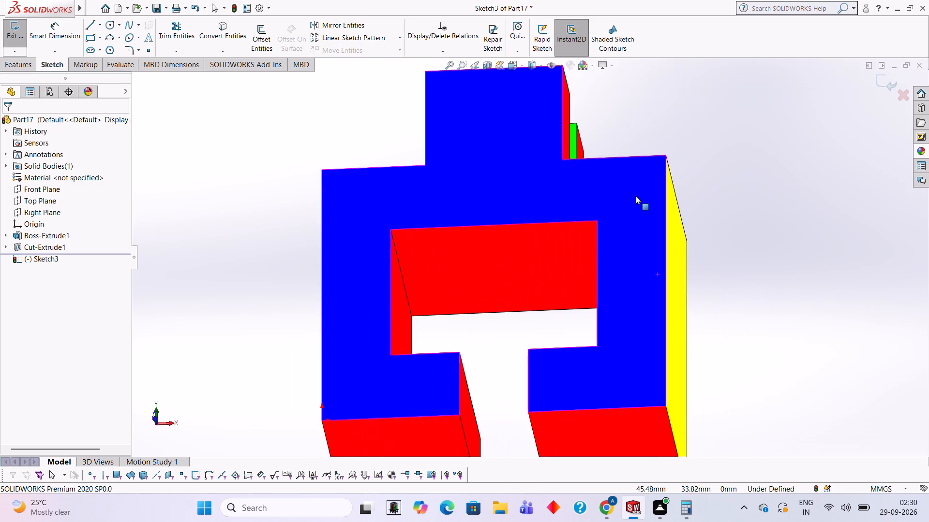
click(928, 149)
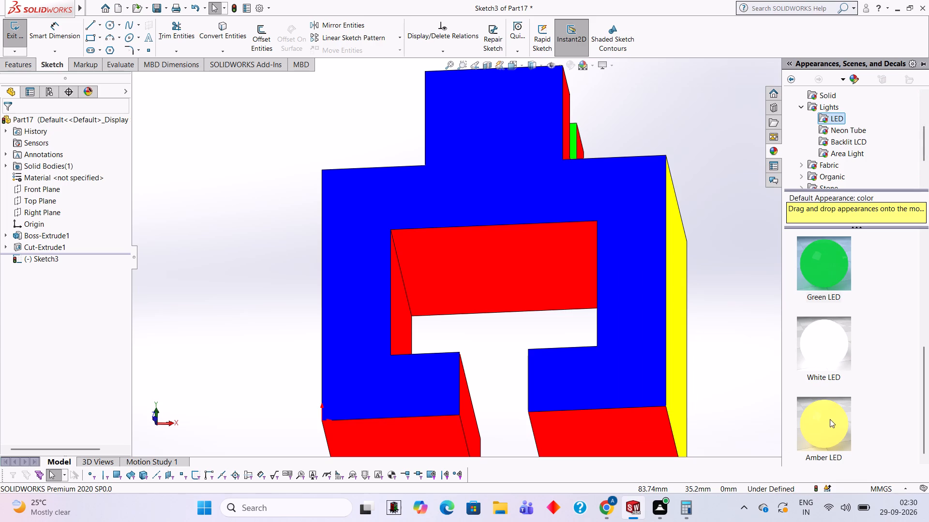
scroll(827, 282, up, 2)
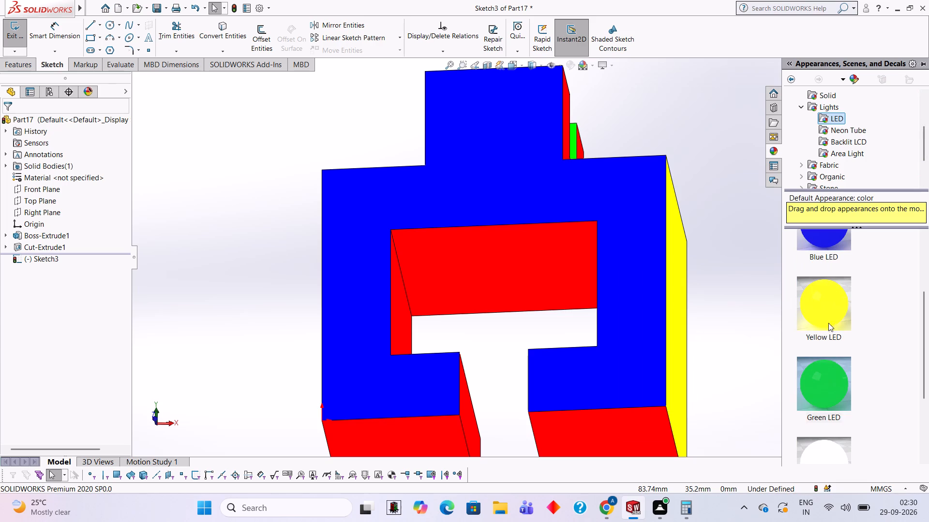
drag(828, 330, 523, 253)
click(523, 253)
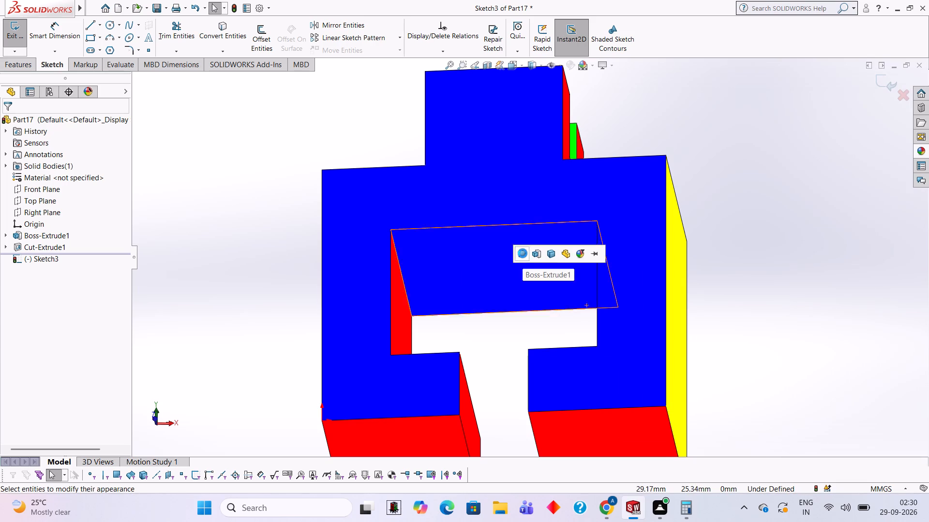
Apply the Yellow LED appearance to the side wall of the T-slot's wide part opposite the green one.
middle_drag(647, 260, 685, 331)
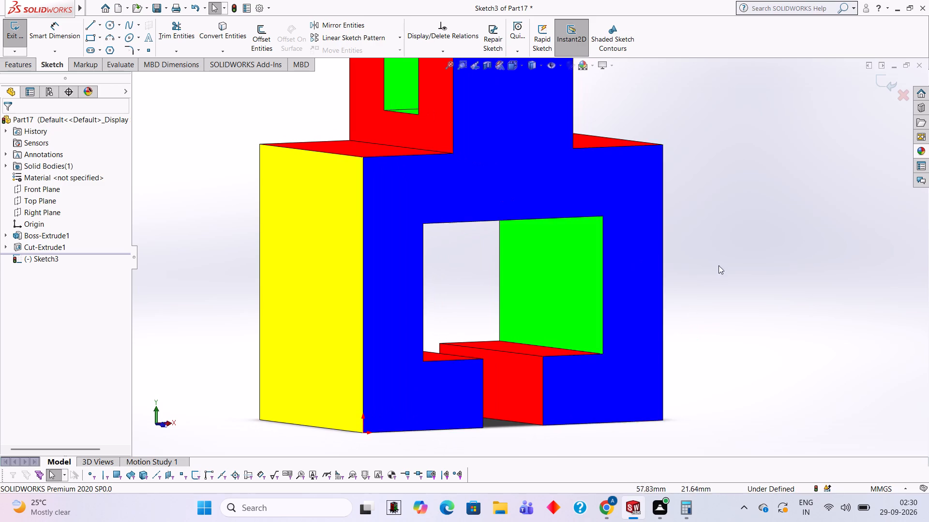
middle_drag(734, 259, 644, 267)
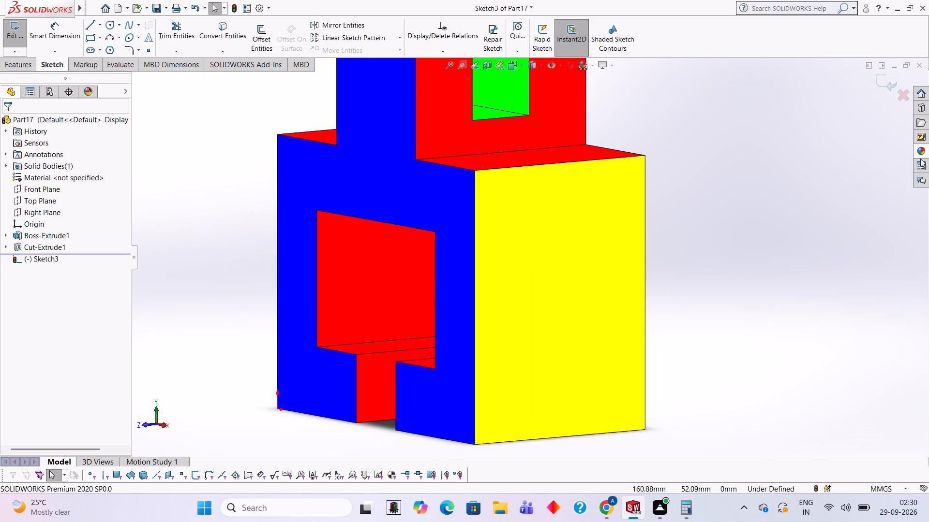
click(922, 151)
drag(825, 412, 392, 287)
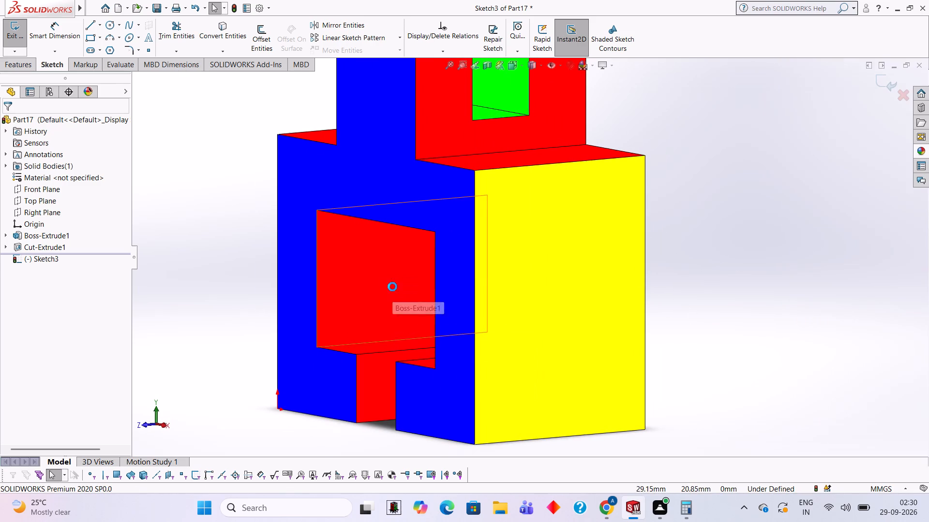
click(392, 287)
Apply the Yellow LED appearance to the ledge of the T-slot's wide part that adjoins the green side wall.
middle_drag(421, 288, 532, 287)
middle_drag(532, 287, 523, 284)
middle_drag(615, 286, 597, 319)
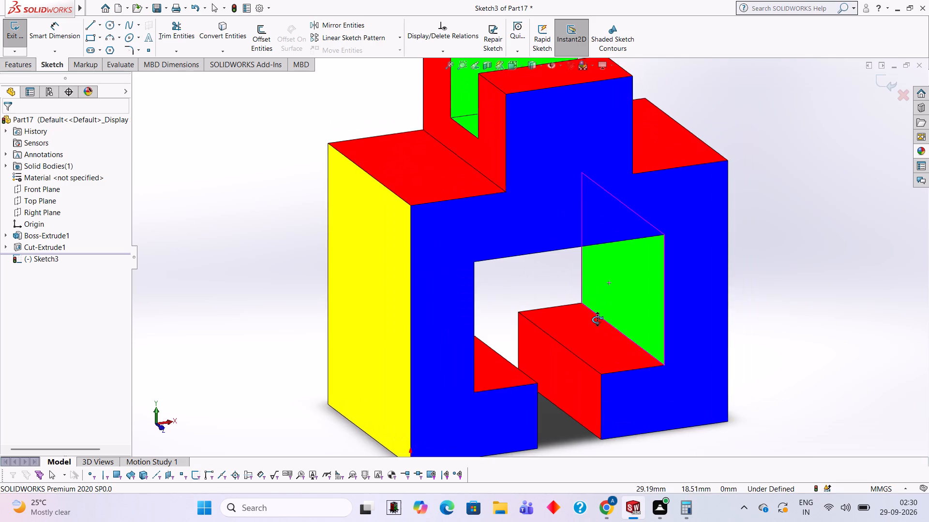
middle_drag(597, 319, 617, 329)
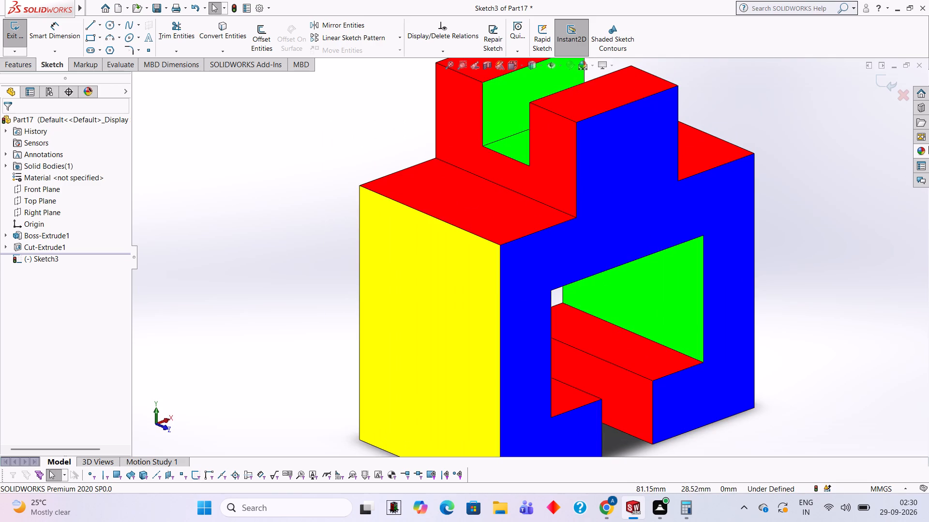
click(923, 150)
drag(834, 420, 651, 360)
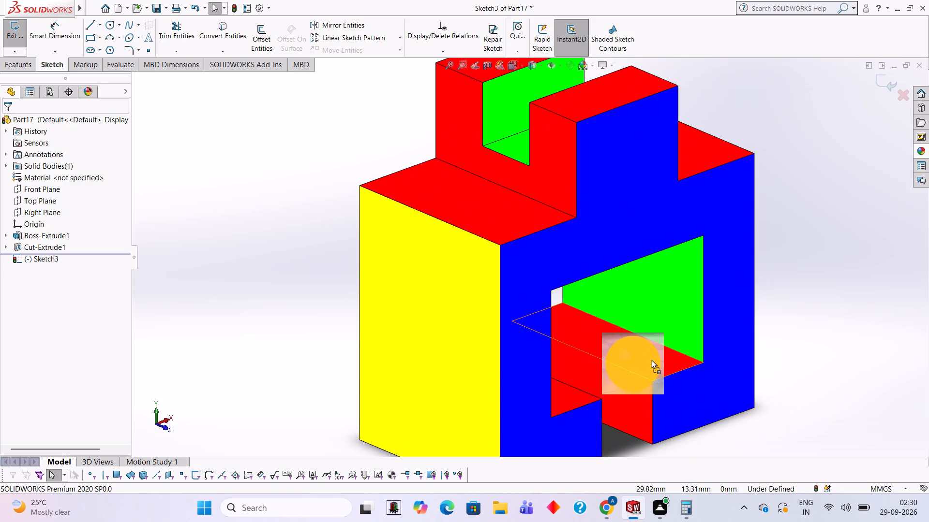
drag(651, 360, 647, 350)
click(647, 350)
Apply the Green LED appearance to the wall of the T-slot's narrow lower opening below the ledge next to the yellow side wall.
middle_drag(748, 363, 745, 317)
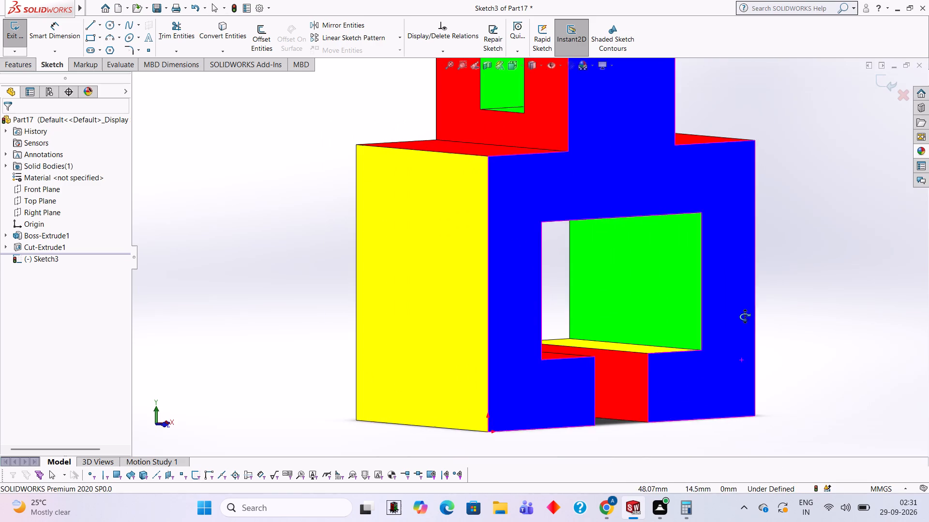
middle_drag(745, 317, 788, 302)
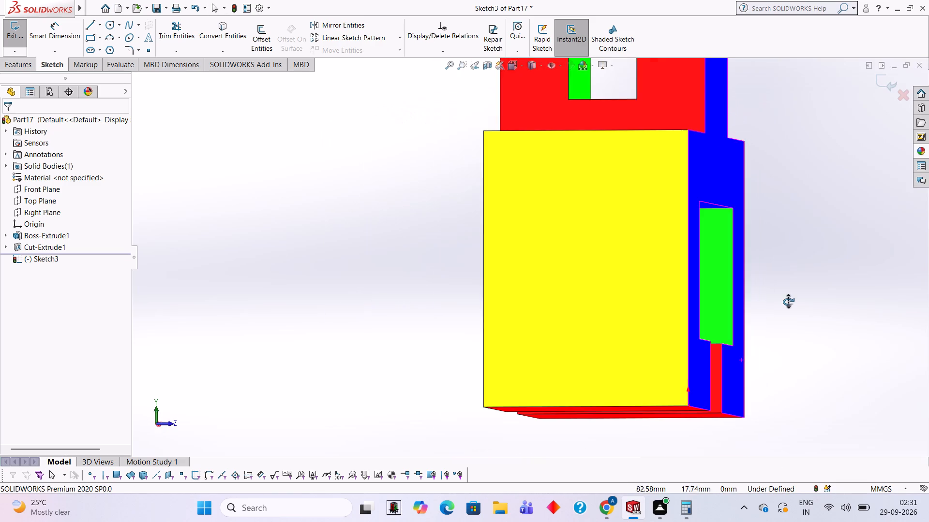
middle_drag(788, 302, 666, 346)
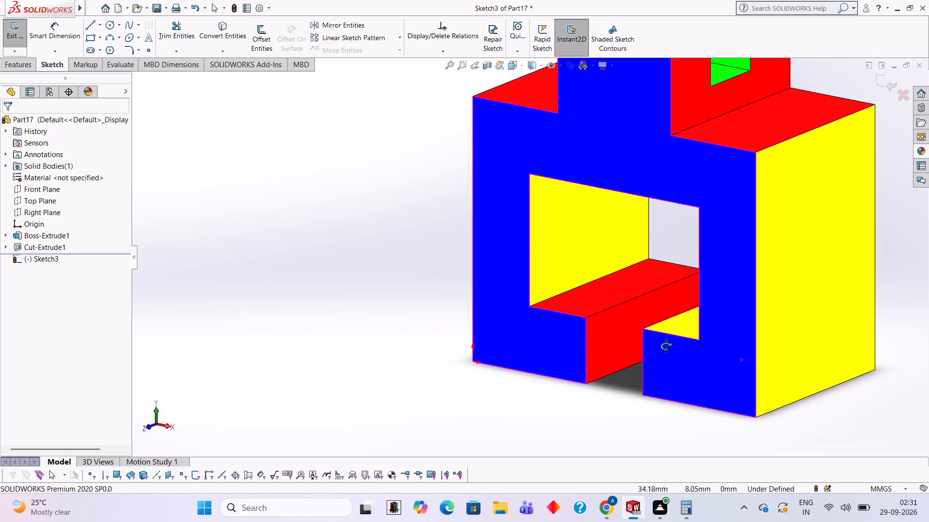
middle_drag(666, 346, 755, 333)
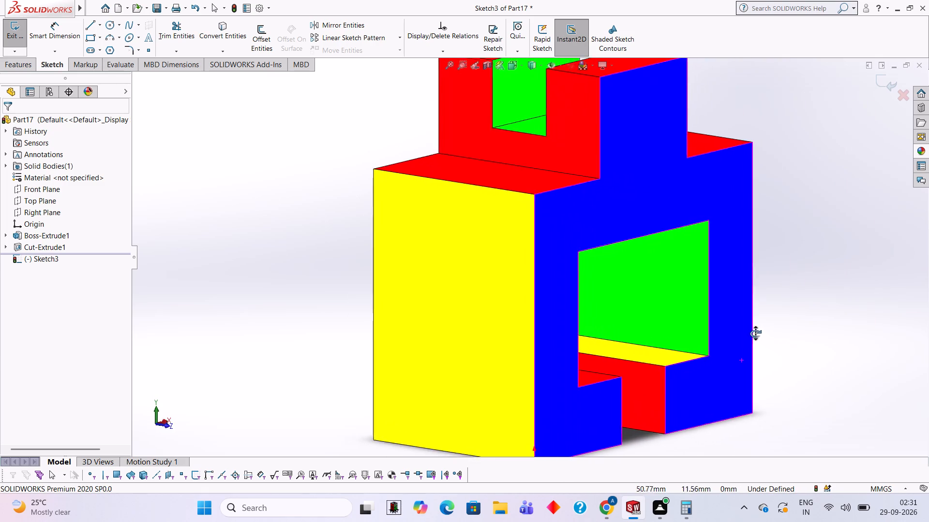
middle_drag(755, 333, 675, 339)
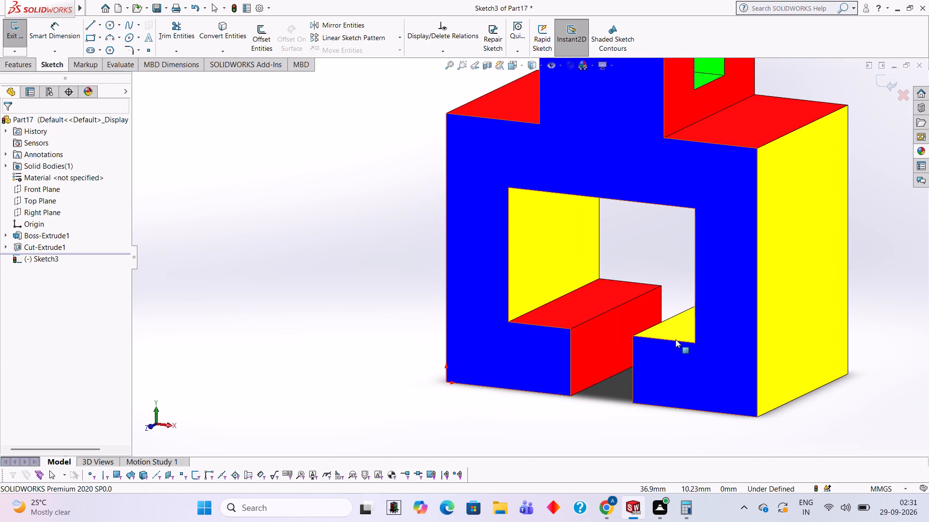
middle_drag(709, 329, 795, 316)
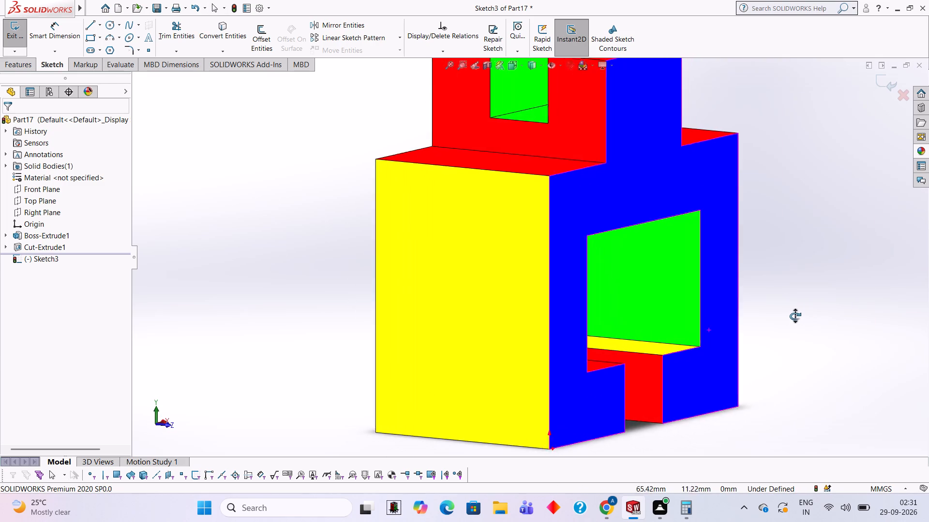
middle_drag(795, 316, 767, 334)
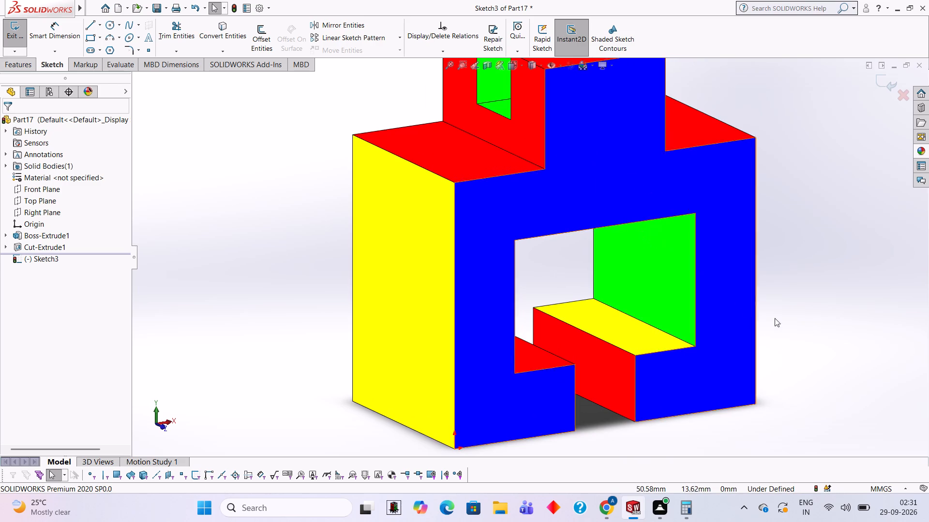
middle_drag(786, 303, 712, 299)
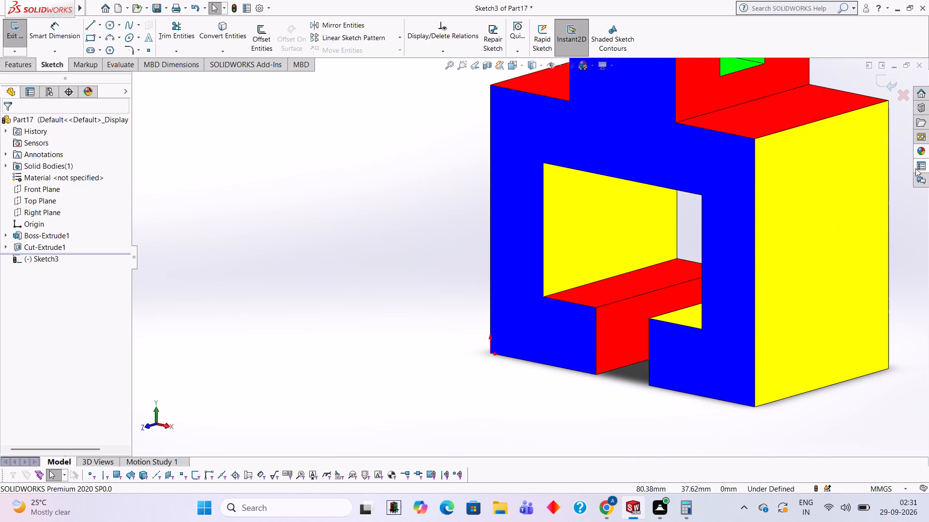
click(923, 153)
scroll(815, 394, down, 3)
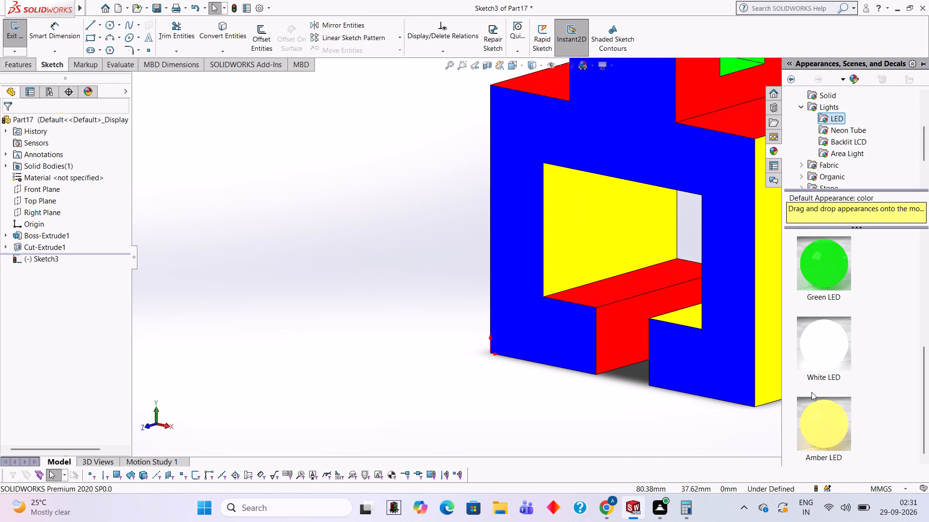
drag(829, 271, 638, 328)
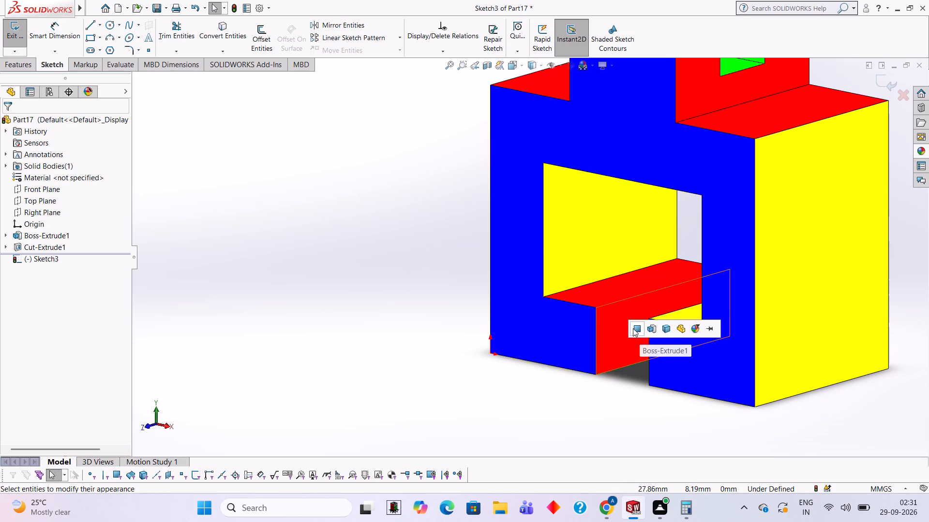
click(633, 328)
Examine the coloured block from several angles, checking the face colours inside the T-slot.
scroll(701, 328, up, 4)
middle_drag(707, 319, 809, 270)
scroll(714, 318, up, 1)
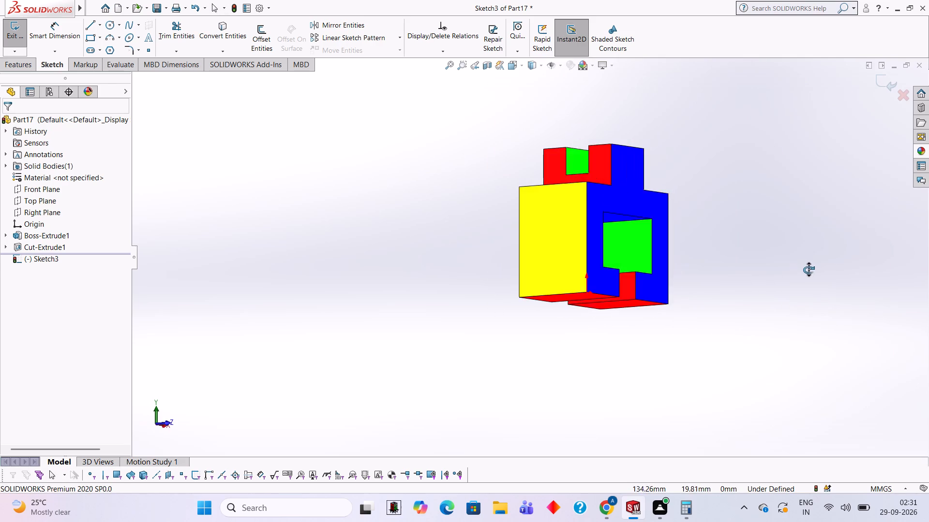
middle_drag(809, 270, 836, 340)
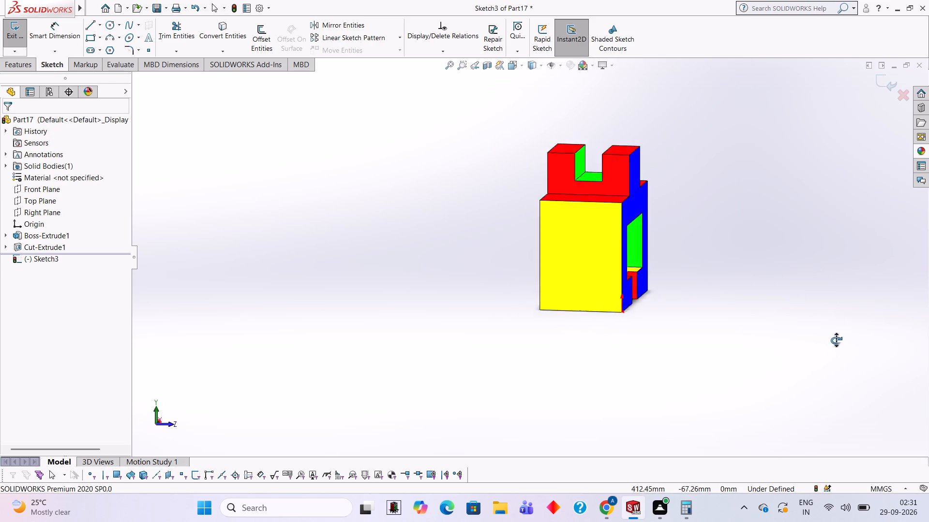
middle_drag(836, 340, 741, 324)
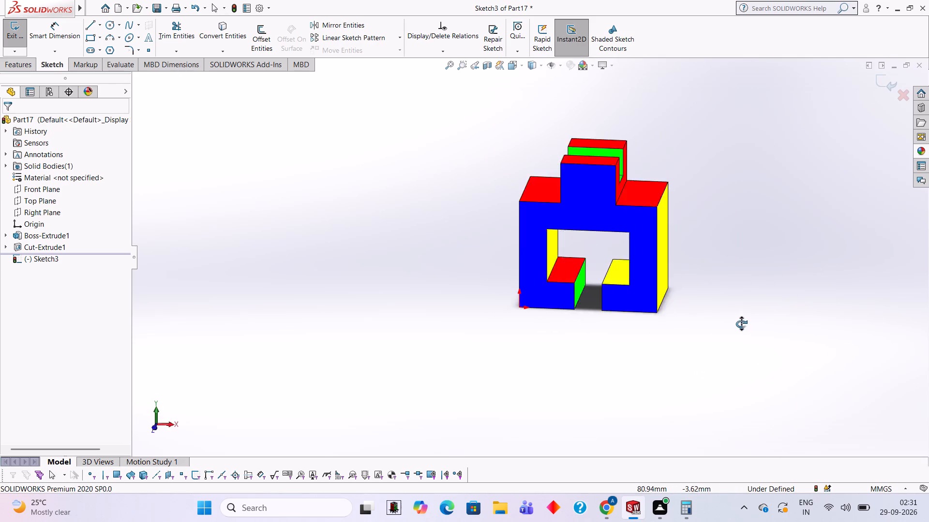
middle_drag(741, 324, 798, 337)
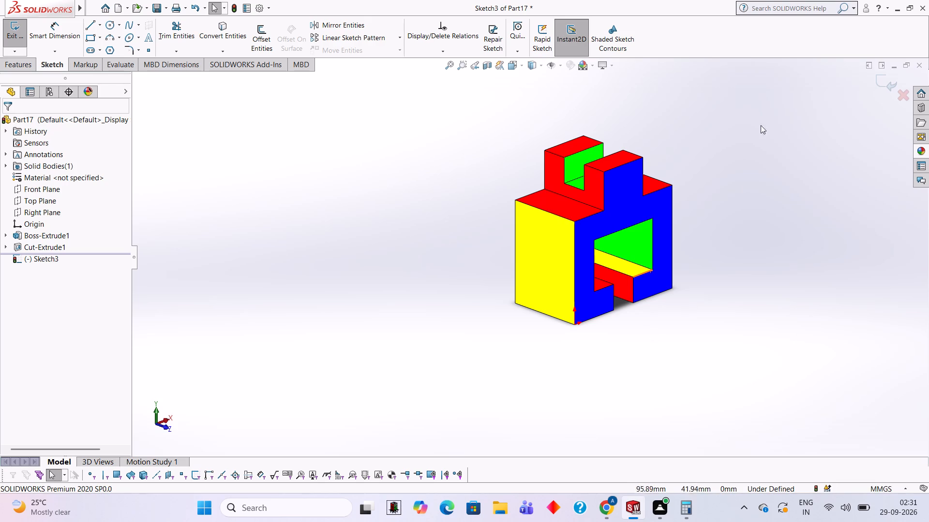
scroll(741, 136, down, 1)
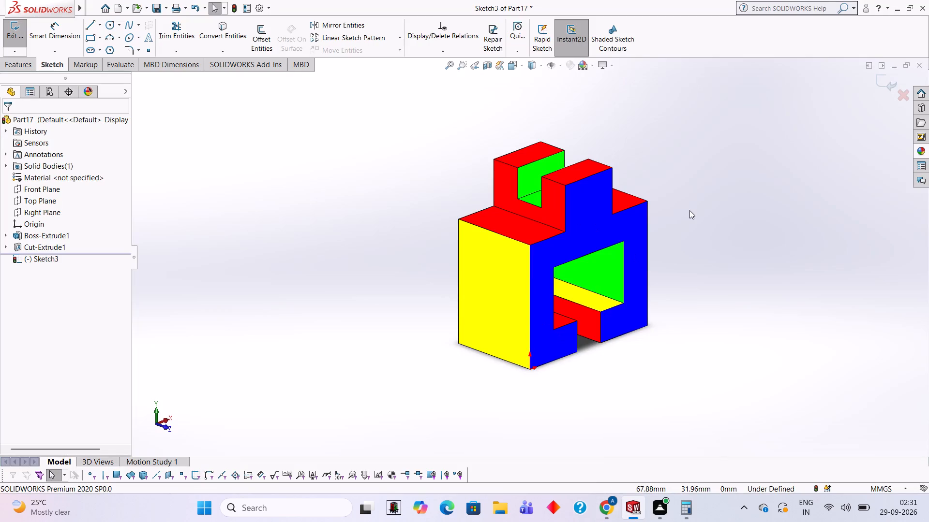
scroll(821, 185, down, 1)
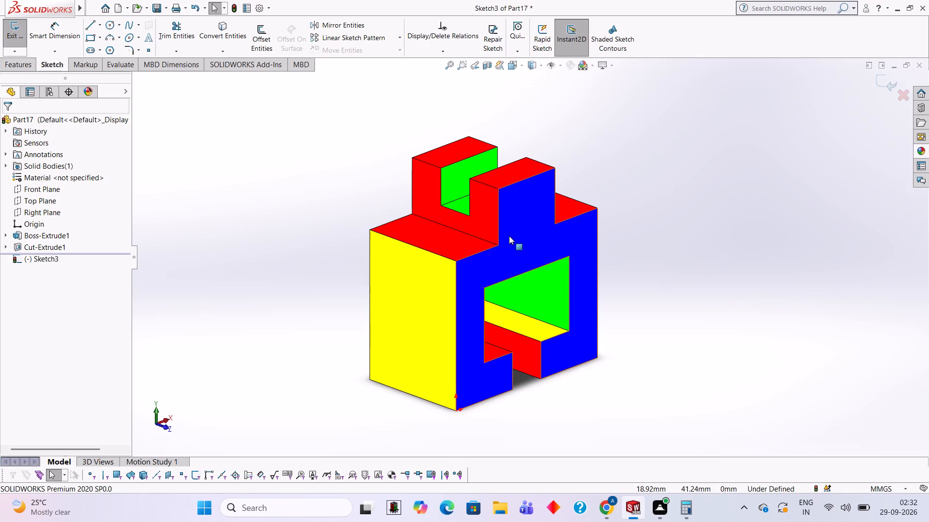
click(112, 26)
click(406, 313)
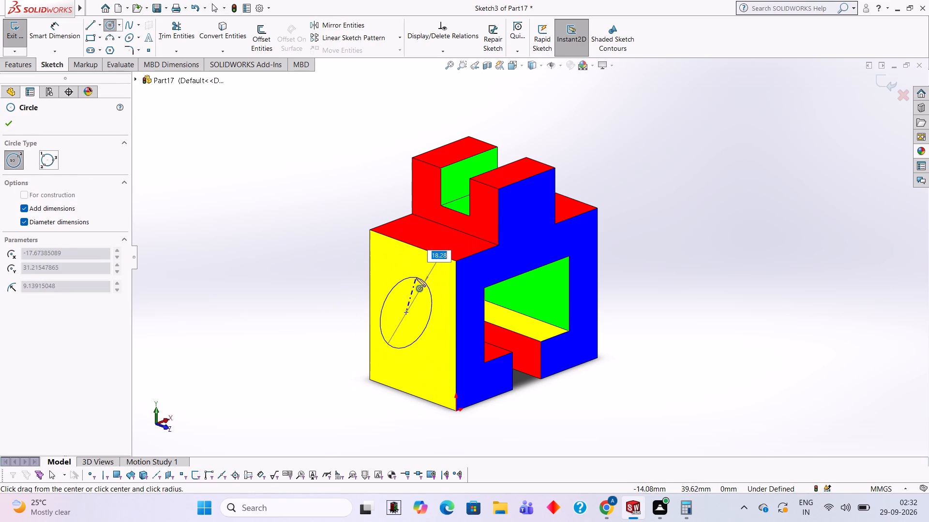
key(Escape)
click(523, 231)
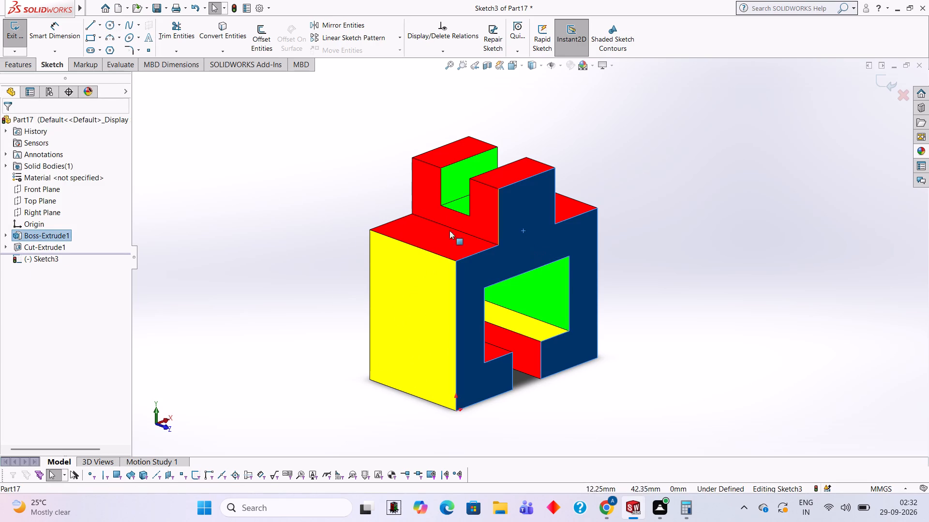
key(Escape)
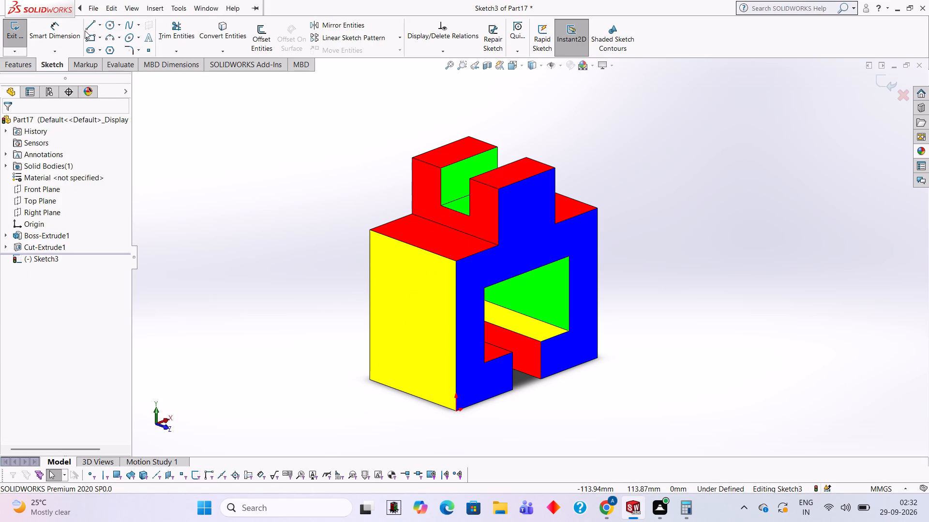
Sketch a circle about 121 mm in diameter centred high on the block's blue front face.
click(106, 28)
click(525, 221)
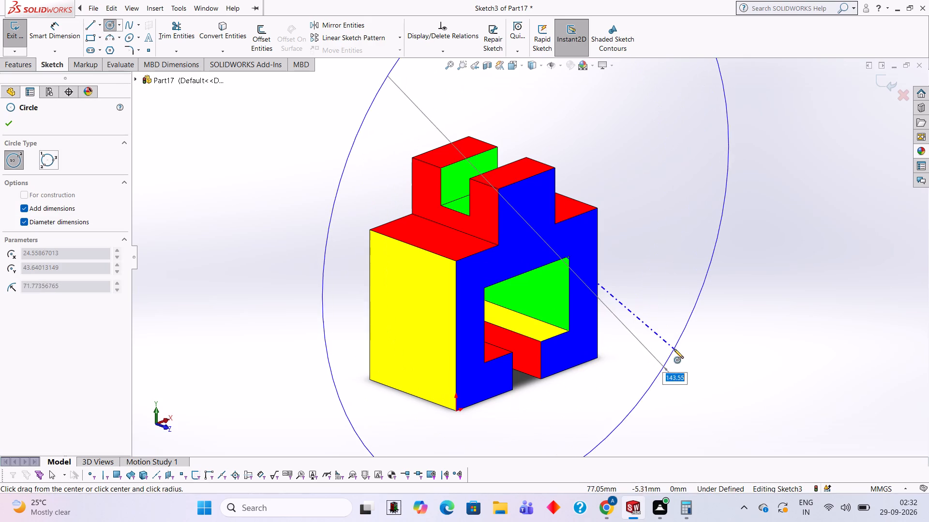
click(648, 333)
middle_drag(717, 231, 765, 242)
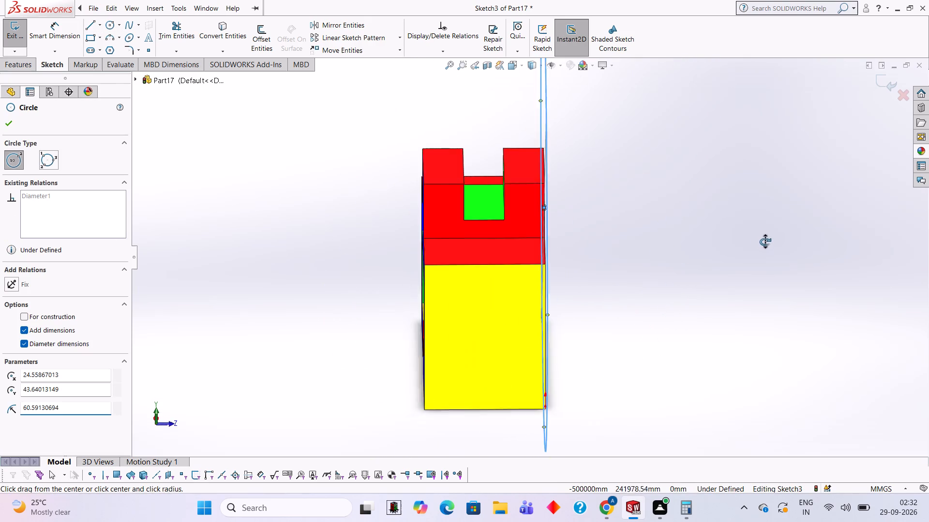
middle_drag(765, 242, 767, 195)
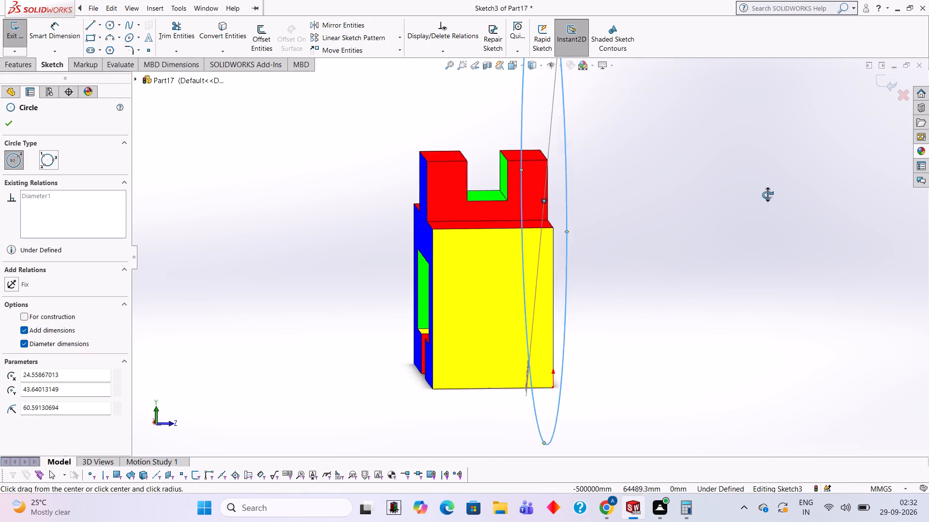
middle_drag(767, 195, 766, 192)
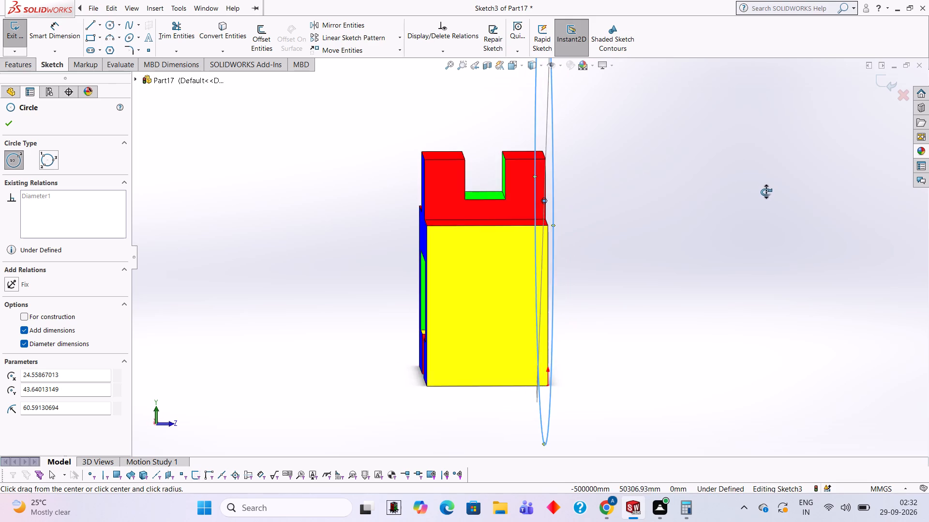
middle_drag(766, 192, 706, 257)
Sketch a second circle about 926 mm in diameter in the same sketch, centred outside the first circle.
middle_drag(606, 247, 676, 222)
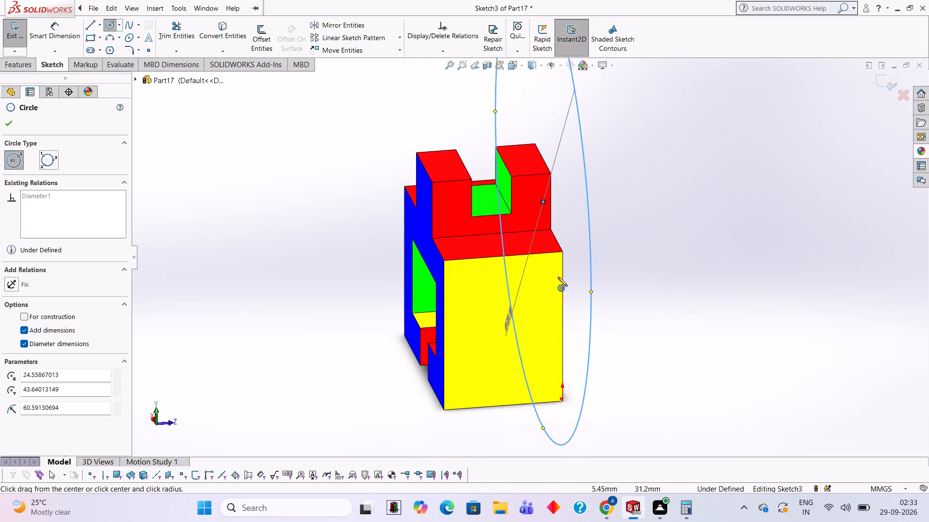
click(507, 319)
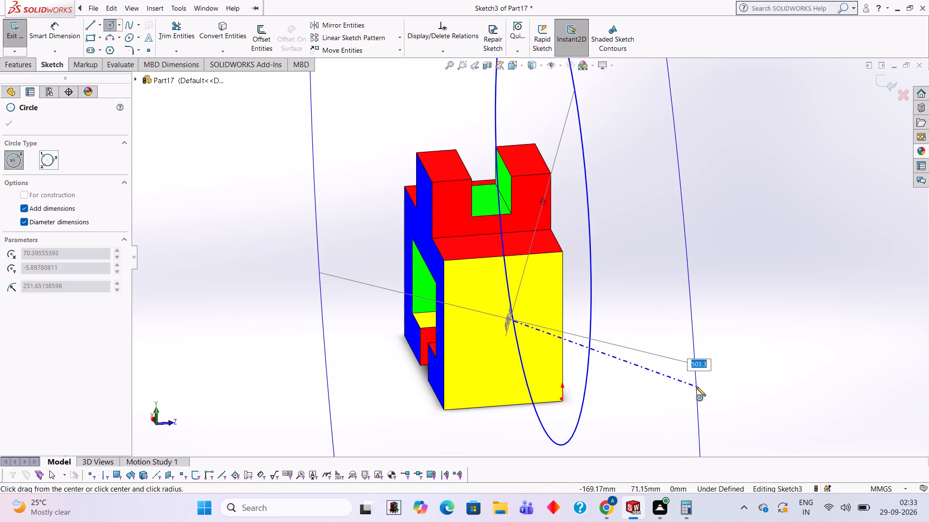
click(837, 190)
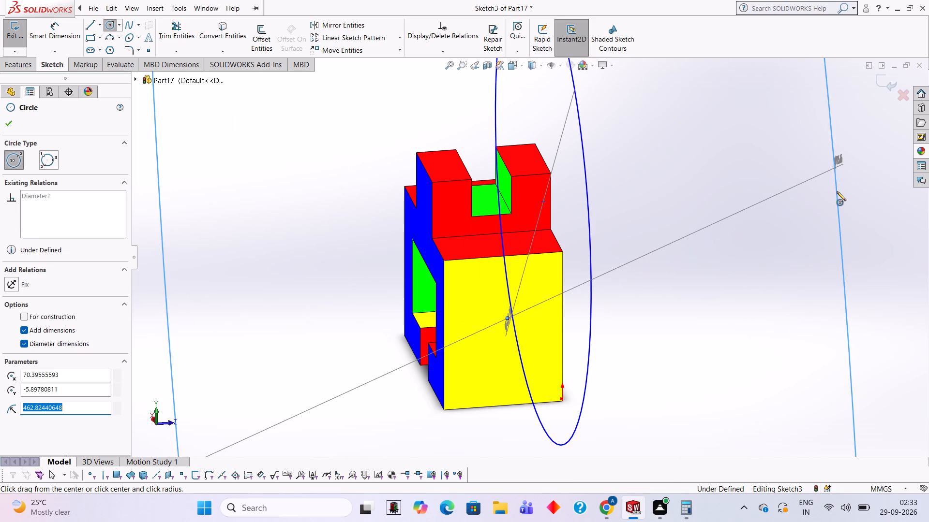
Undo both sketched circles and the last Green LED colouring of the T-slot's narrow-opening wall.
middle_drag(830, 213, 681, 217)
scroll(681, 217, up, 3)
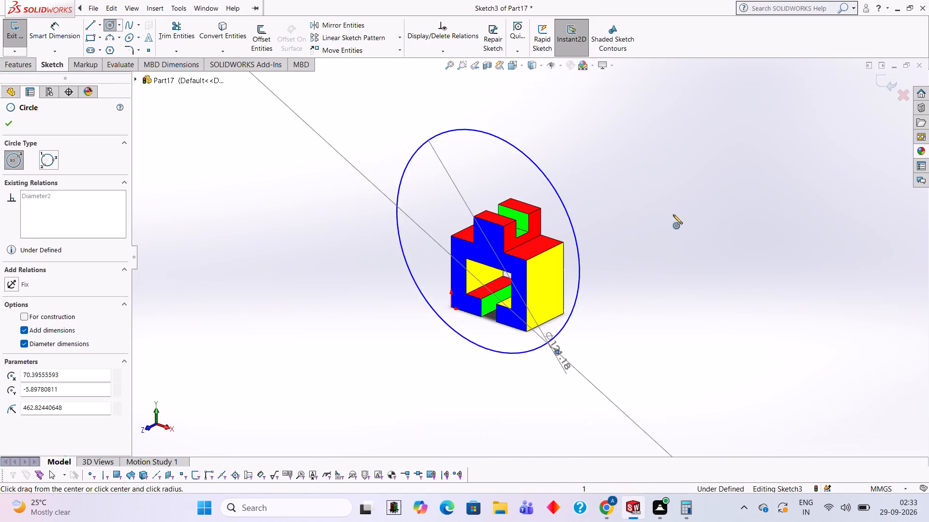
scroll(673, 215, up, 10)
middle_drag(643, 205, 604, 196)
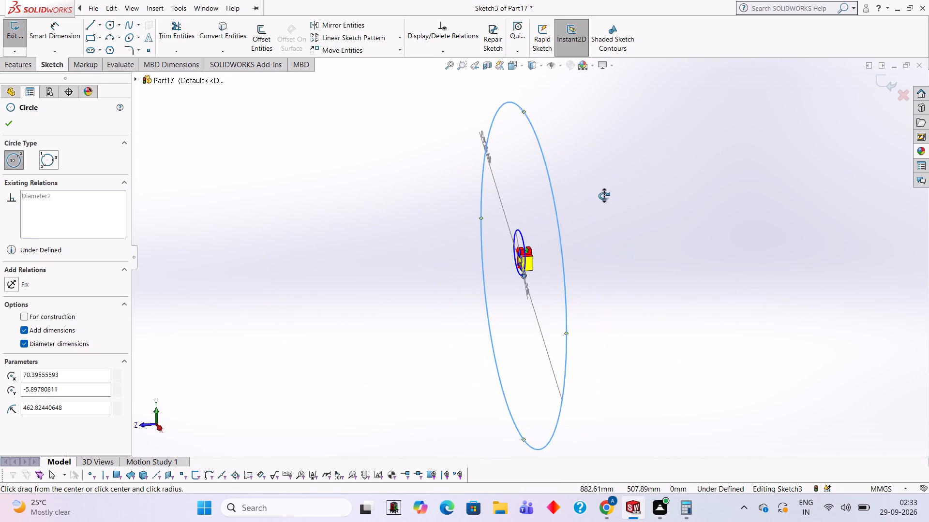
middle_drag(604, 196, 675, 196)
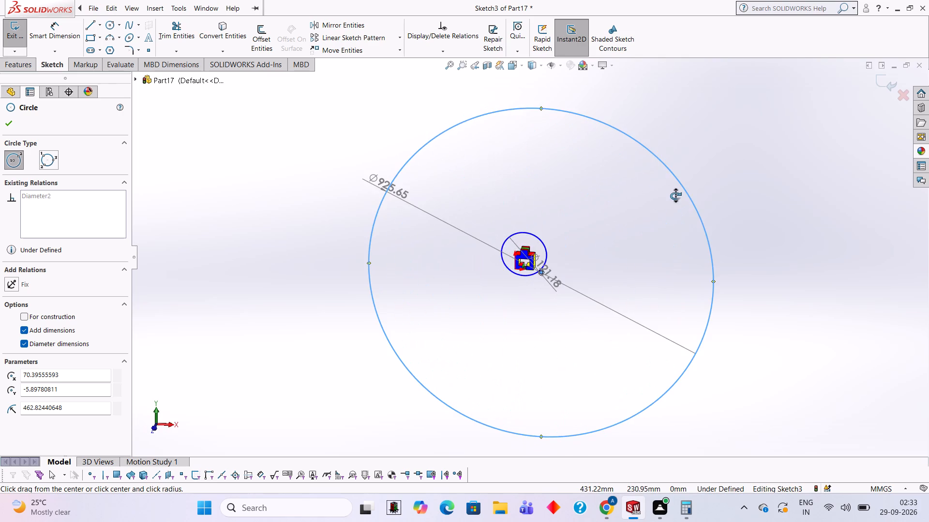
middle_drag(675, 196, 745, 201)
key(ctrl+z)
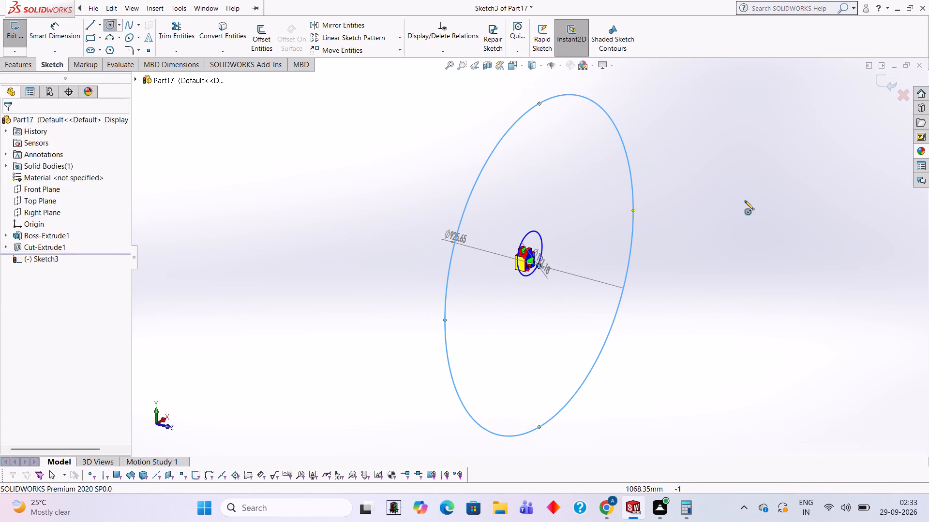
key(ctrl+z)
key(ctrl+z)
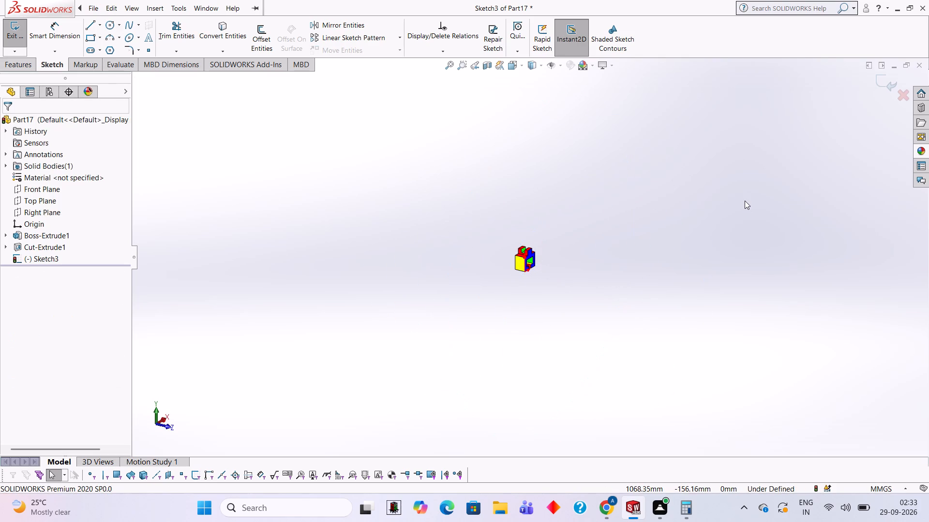
Examine the coloured block from several angles, checking the face colours in and around the T-slot.
ctrl+scroll(517, 285, down, 3)
scroll(588, 182, down, 3)
scroll(587, 182, up, 1)
scroll(585, 184, down, 2)
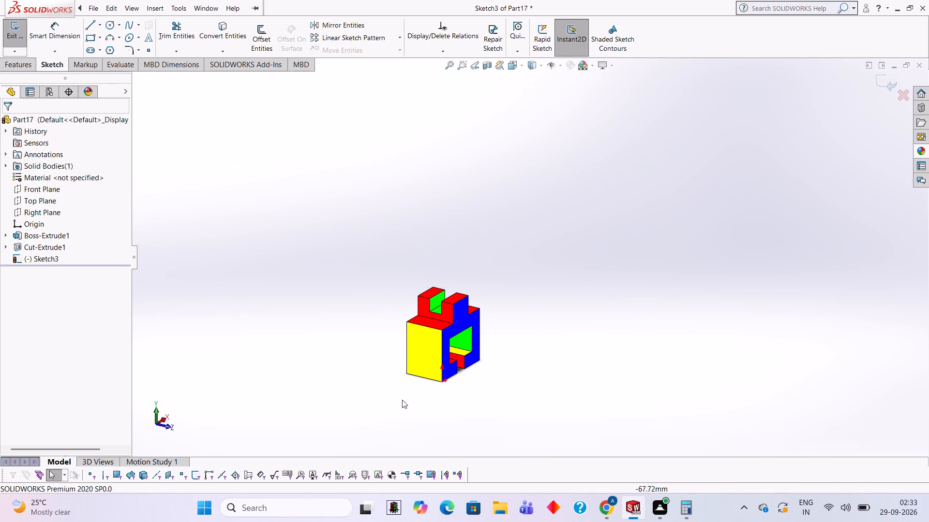
scroll(412, 389, up, 1)
scroll(413, 389, down, 2)
scroll(555, 183, down, 1)
scroll(555, 183, up, 1)
scroll(548, 201, down, 1)
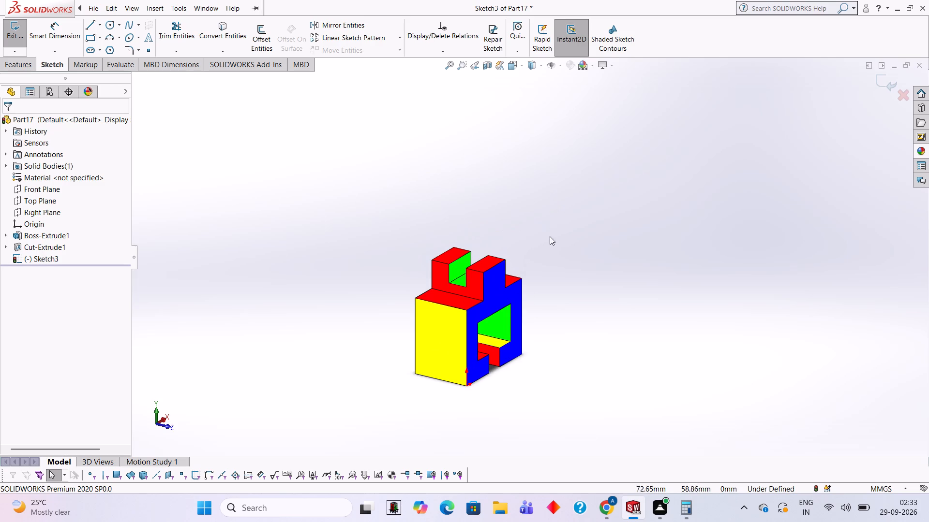
scroll(474, 408, down, 2)
scroll(474, 396, up, 1)
middle_drag(620, 276, 500, 232)
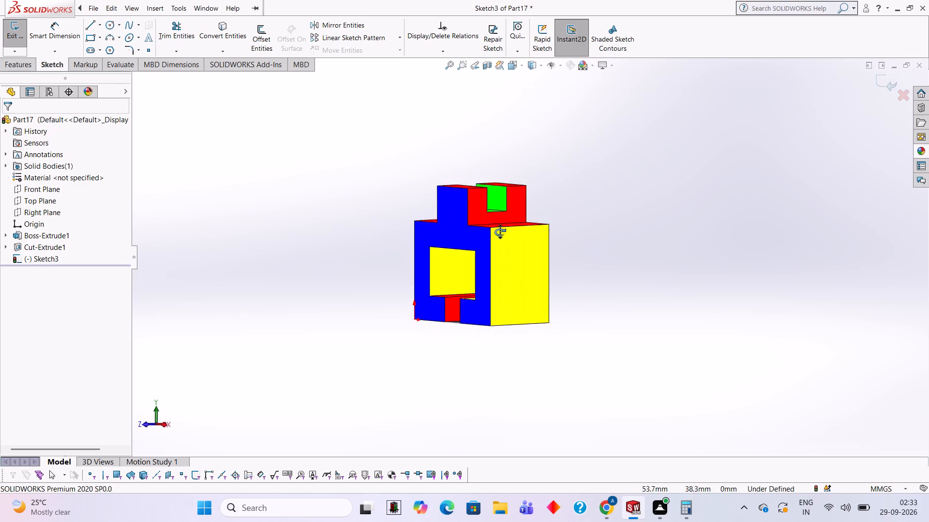
middle_drag(500, 232, 571, 375)
scroll(601, 302, down, 1)
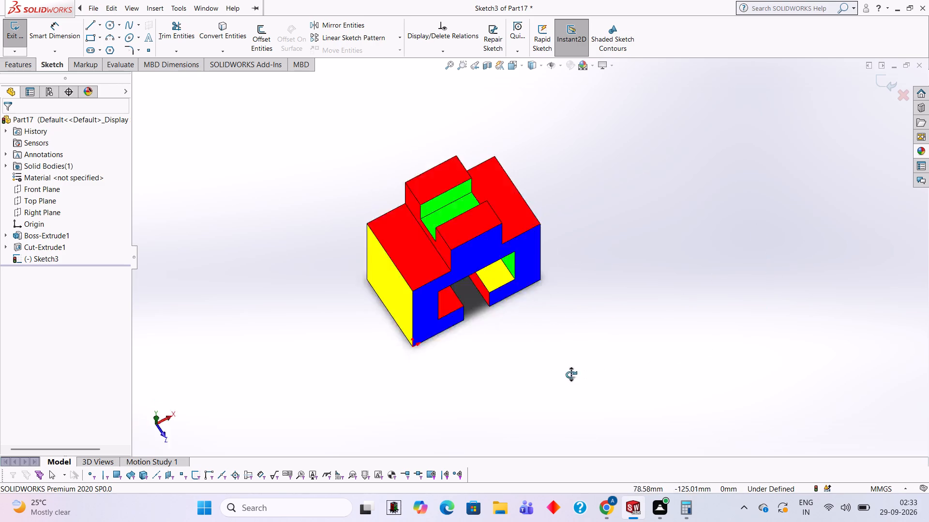
middle_drag(571, 375, 599, 270)
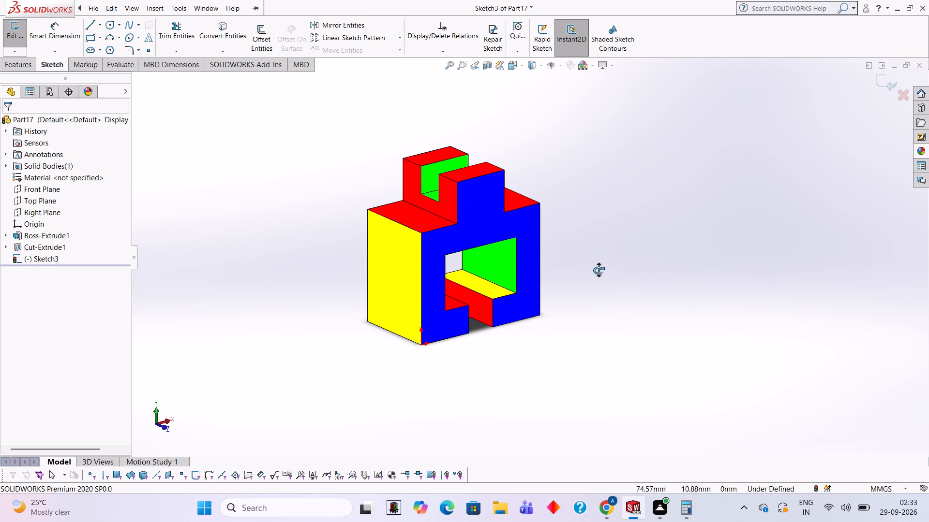
middle_drag(599, 270, 599, 269)
middle_drag(598, 277, 526, 240)
scroll(457, 266, down, 1)
middle_drag(712, 197, 708, 296)
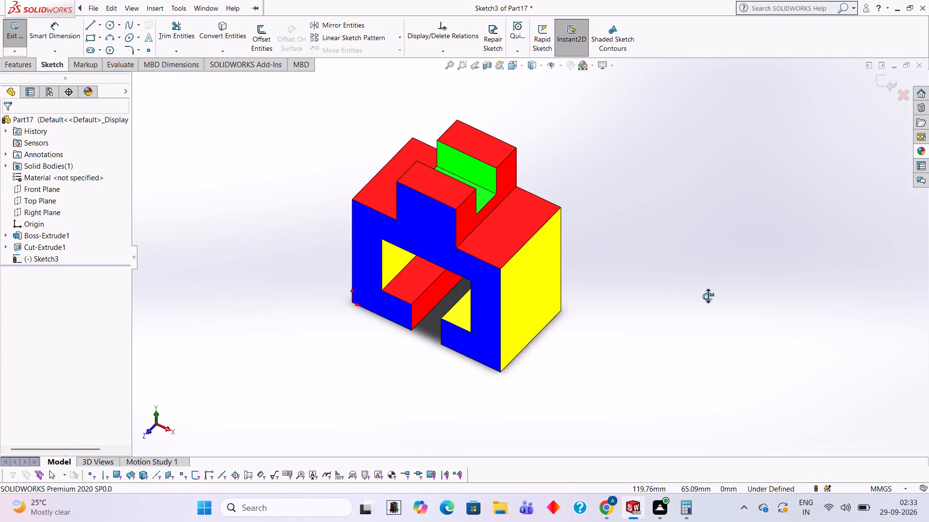
middle_drag(708, 296, 669, 276)
Apply the Green LED appearance to the T-slot's narrow lower opening wall, below the red ledge next to the yellow side wall.
scroll(549, 260, up, 1)
middle_drag(556, 263, 577, 253)
scroll(462, 282, down, 3)
middle_drag(457, 293, 465, 272)
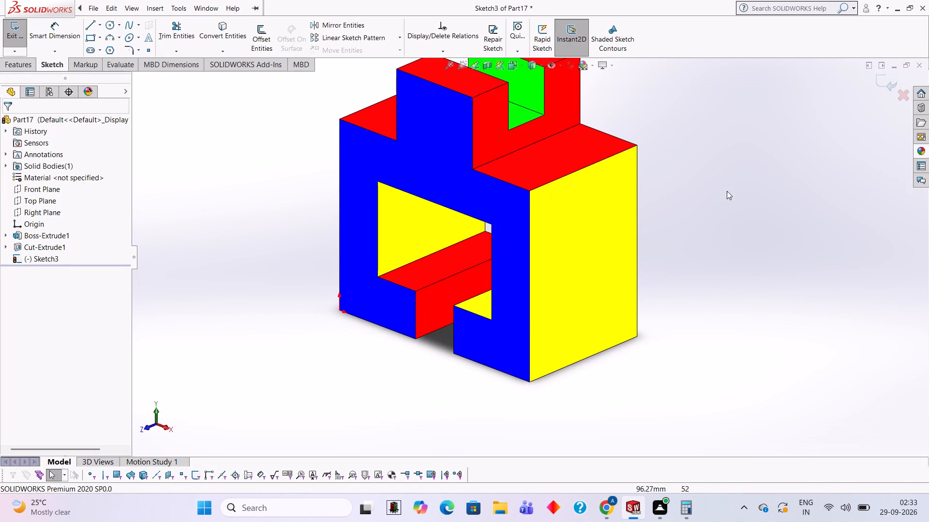
click(921, 146)
drag(829, 269, 497, 322)
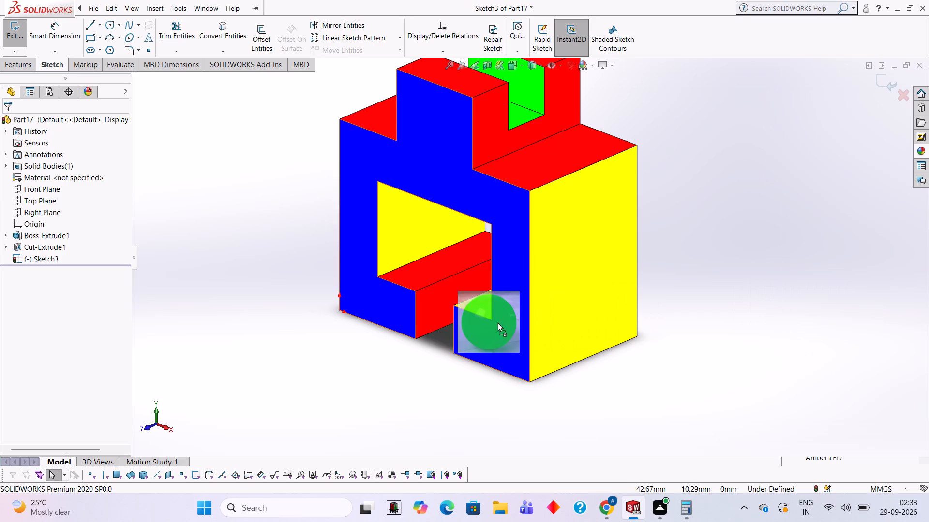
drag(497, 322, 447, 303)
click(447, 303)
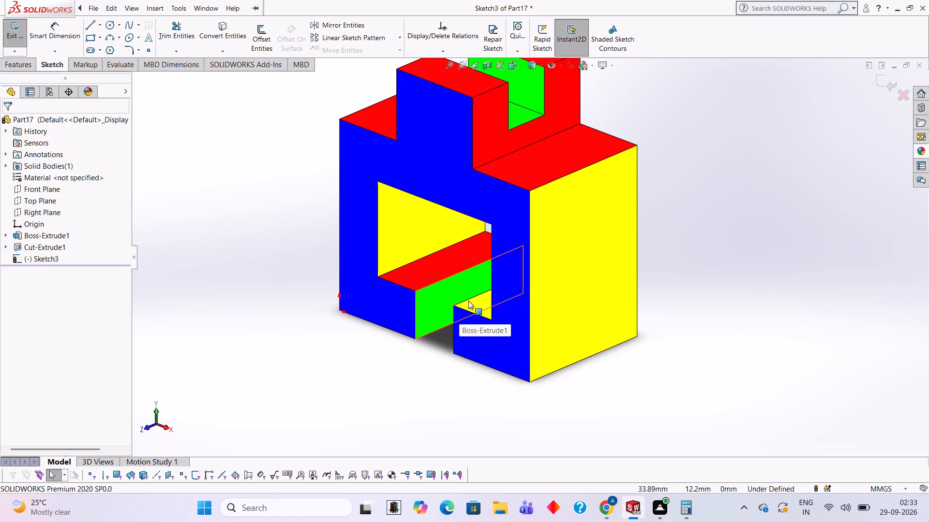
Exit the empty sketch on the block's front face.
scroll(611, 269, up, 1)
middle_drag(614, 270, 691, 255)
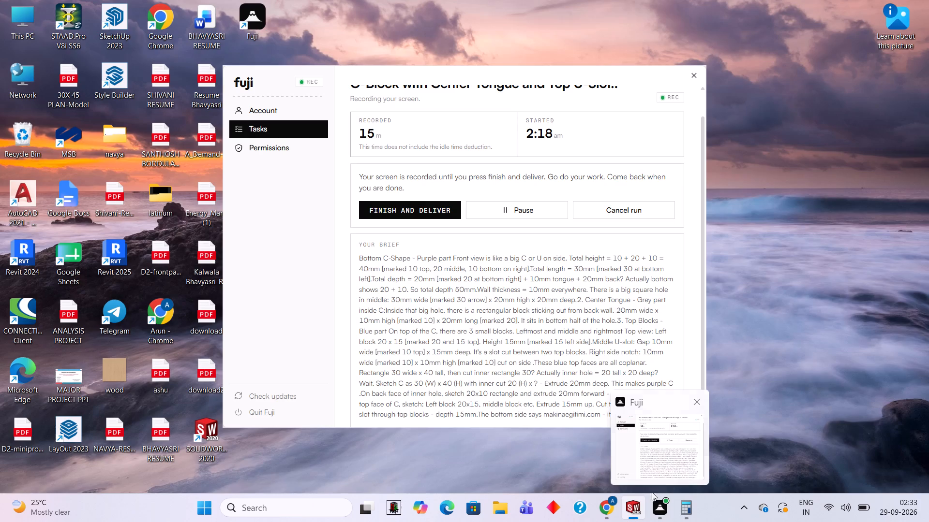
scroll(692, 150, up, 2)
scroll(571, 138, down, 1)
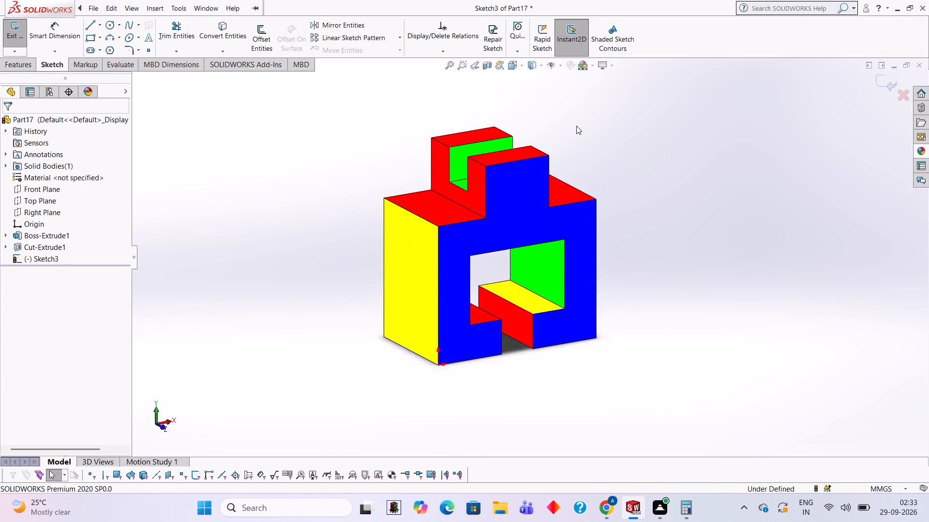
scroll(576, 126, down, 1)
click(878, 80)
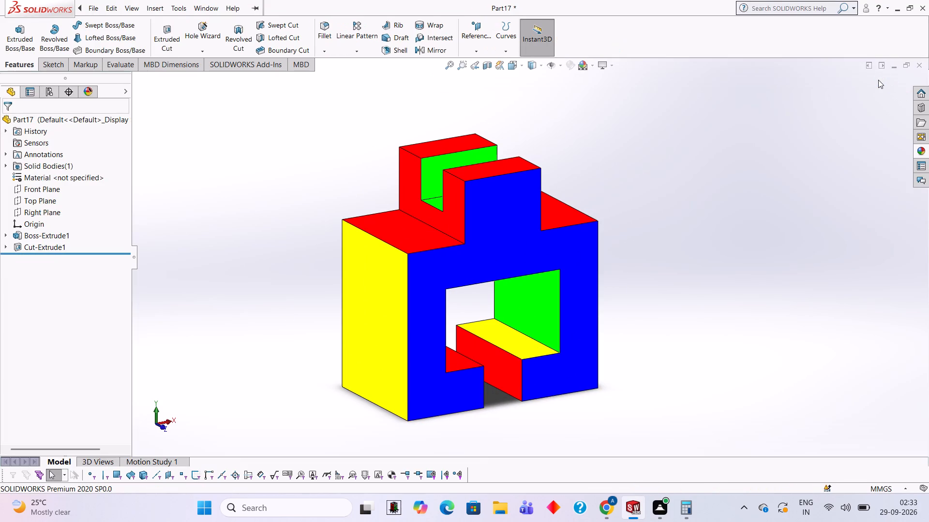
Save the part in the Documents folder under the file name 090909.
key(ctrl+s)
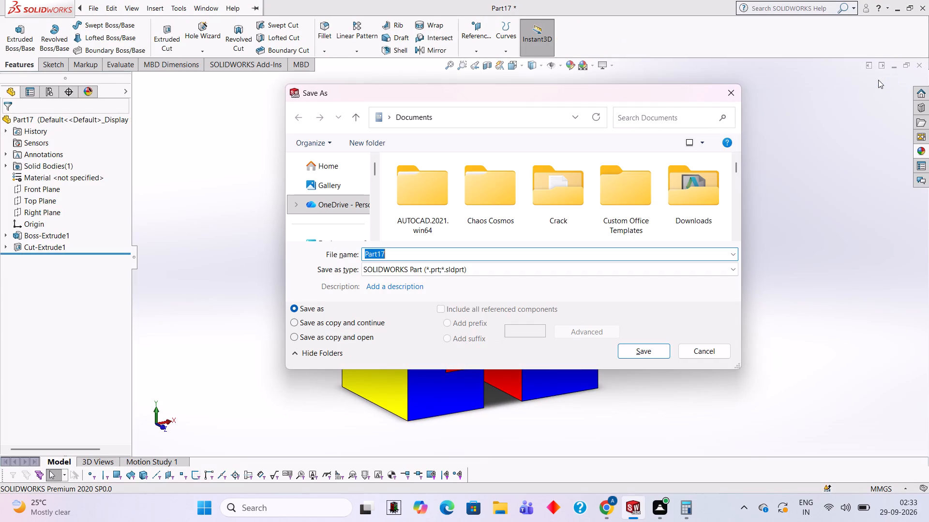
text(09)
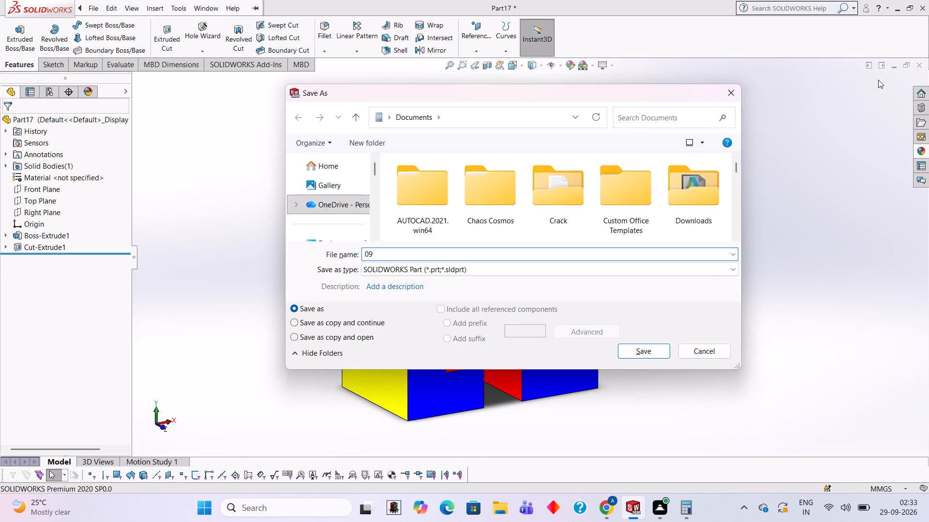
text(09)
text(09)
key(Return)
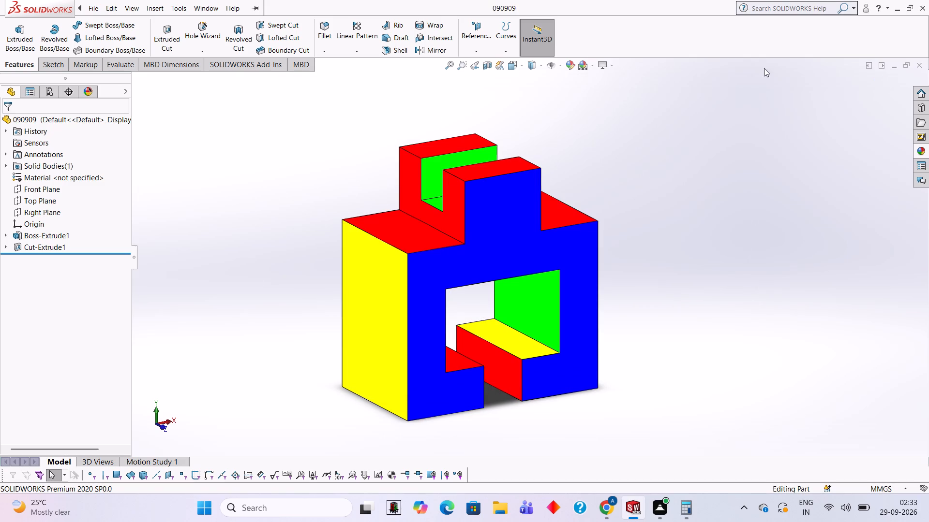
Save a copy of the part as an Adobe PDF named 090909 in the Documents folder.
click(282, 0)
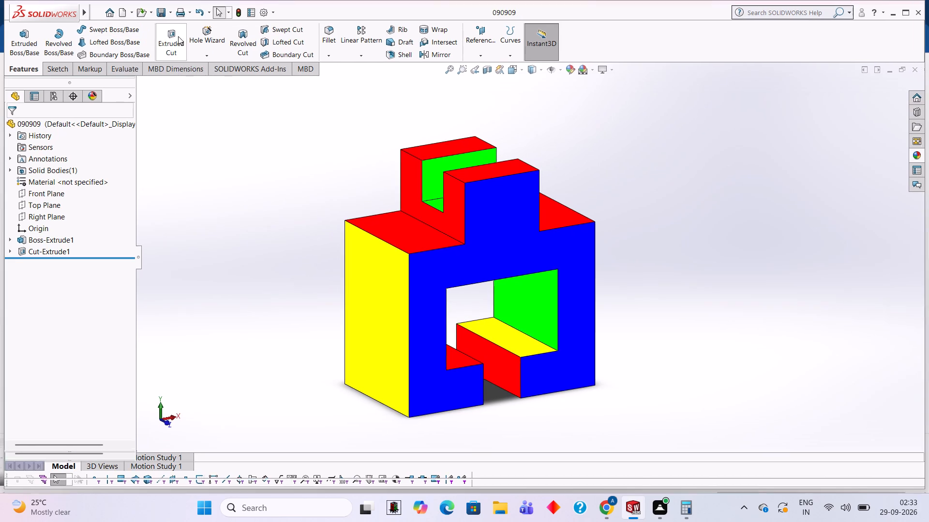
click(170, 8)
click(182, 32)
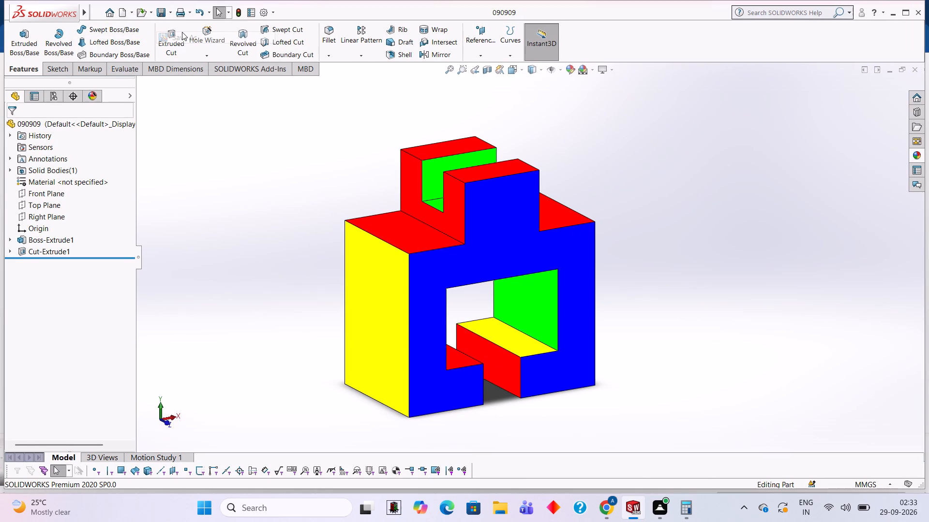
click(484, 268)
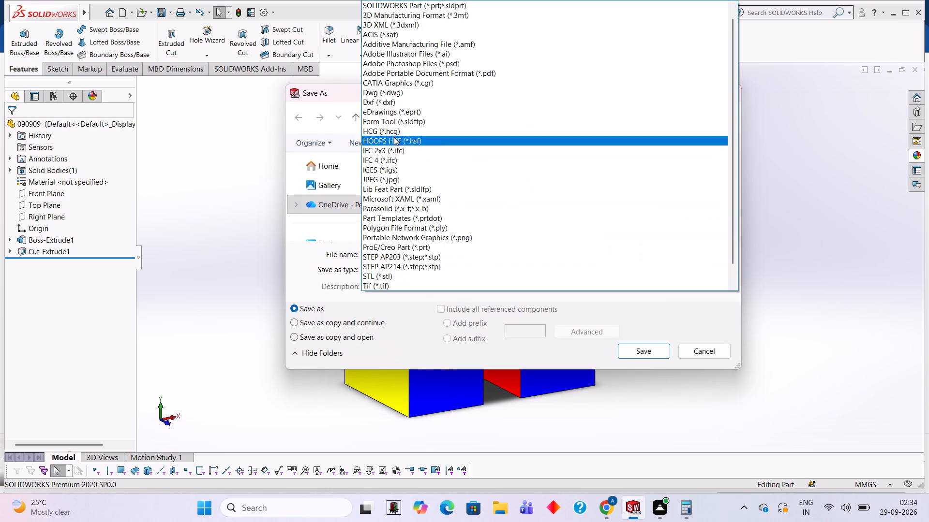
click(405, 77)
click(659, 375)
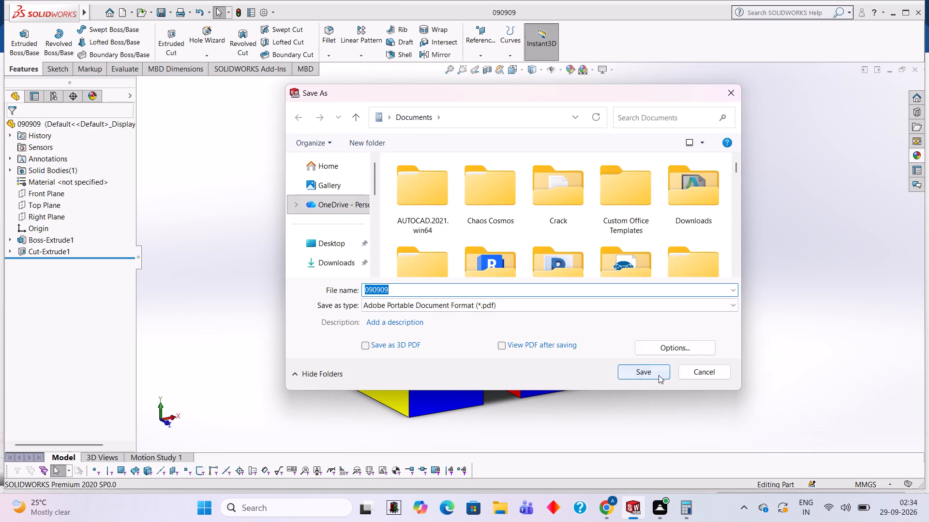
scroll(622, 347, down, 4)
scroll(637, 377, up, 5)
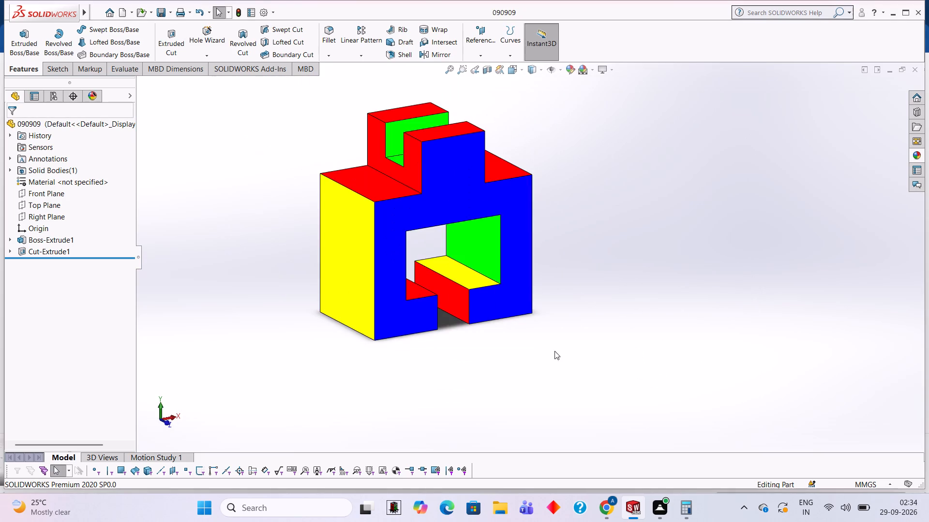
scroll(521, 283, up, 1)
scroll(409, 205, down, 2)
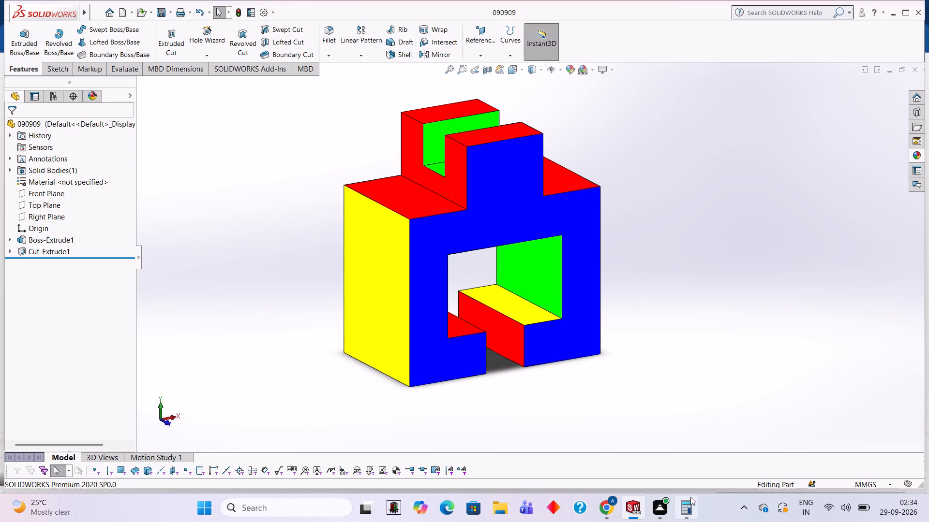